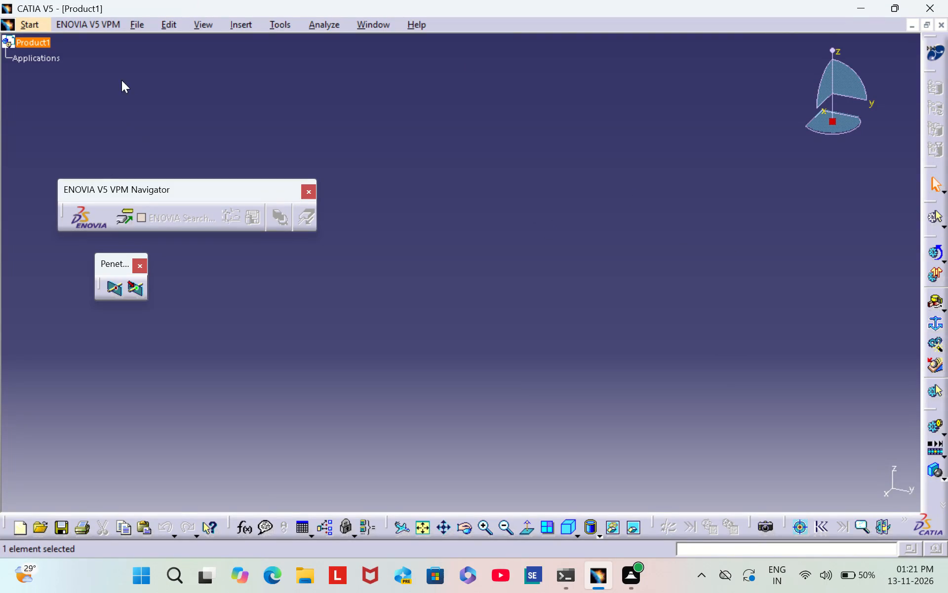
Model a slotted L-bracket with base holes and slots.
Add a new part to Product1 in the Part Design workbench.
{"action": "left_click", "coordinate": [23, 26]}
{"action": "left_click", "coordinate": [71, 60]}
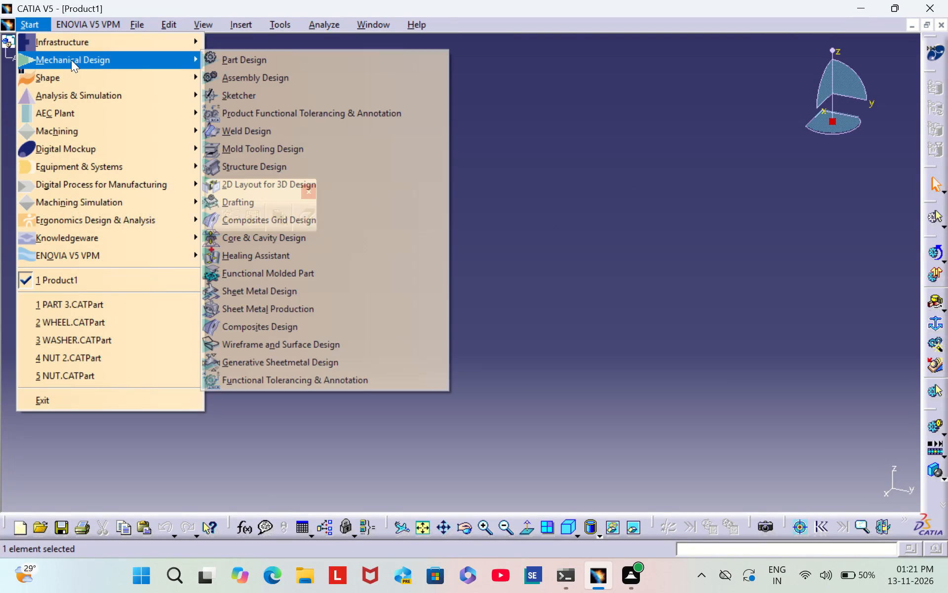
{"action": "left_click", "coordinate": [266, 63]}
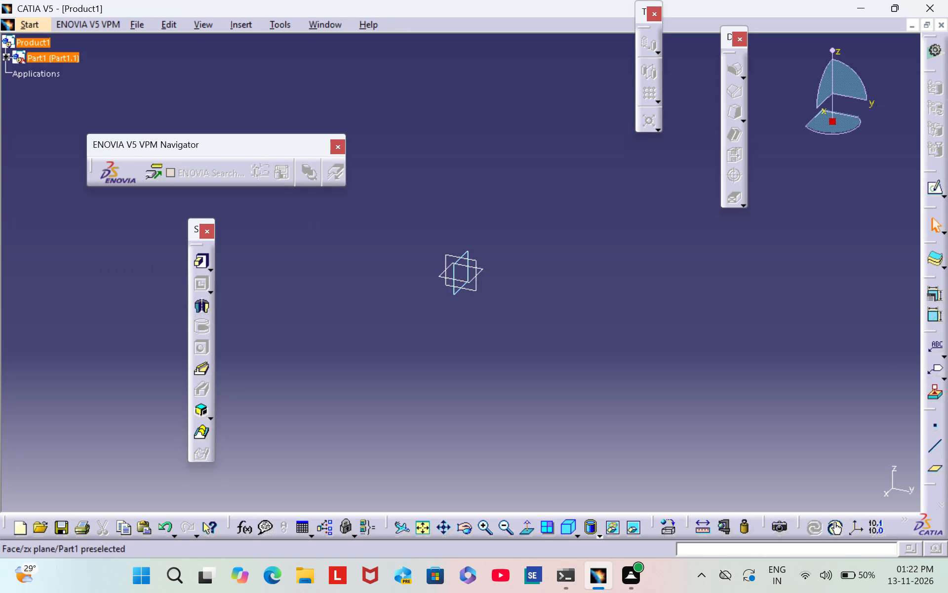
Open a sketch on the new part's zx plane.
{"action": "left_click", "coordinate": [466, 269]}
{"action": "left_click", "coordinate": [930, 186]}
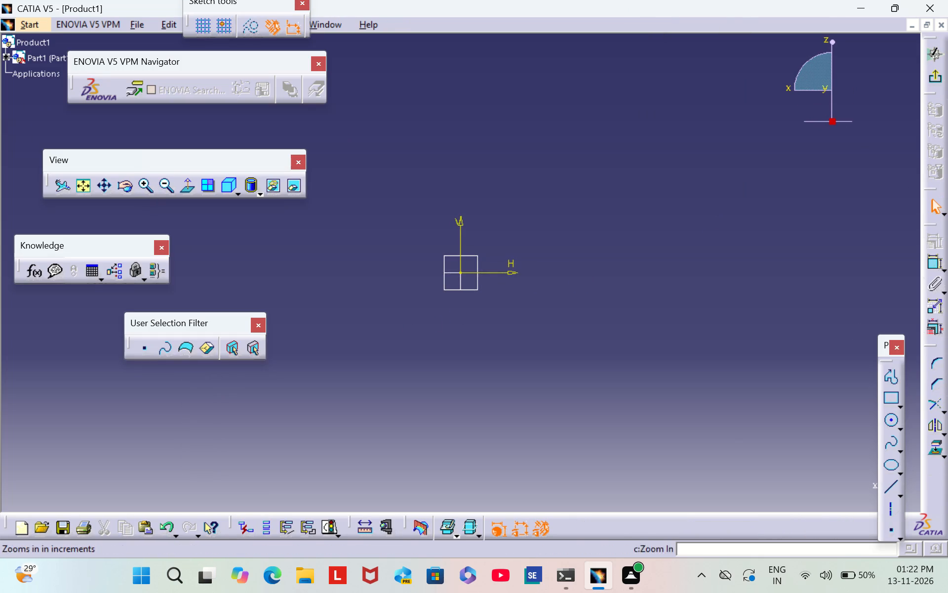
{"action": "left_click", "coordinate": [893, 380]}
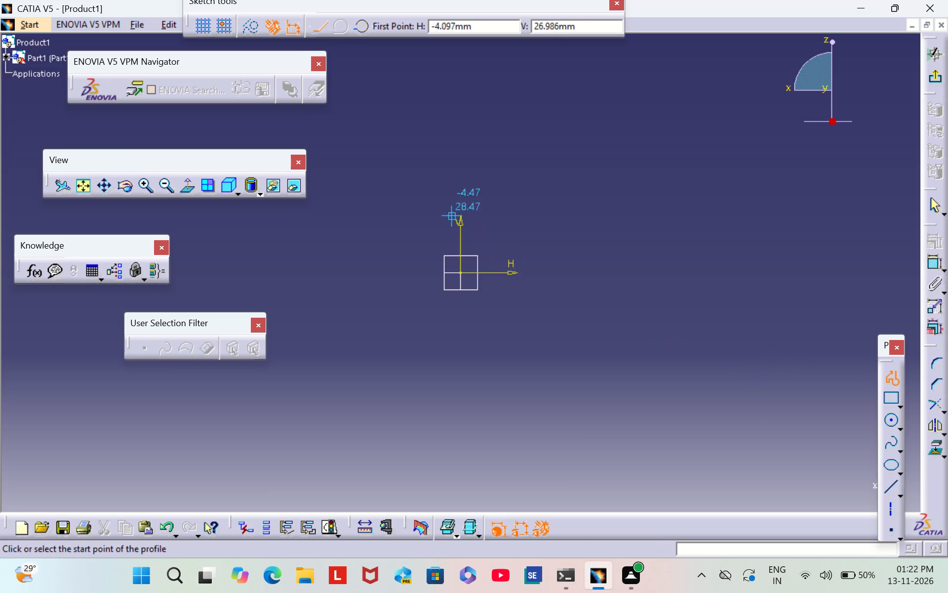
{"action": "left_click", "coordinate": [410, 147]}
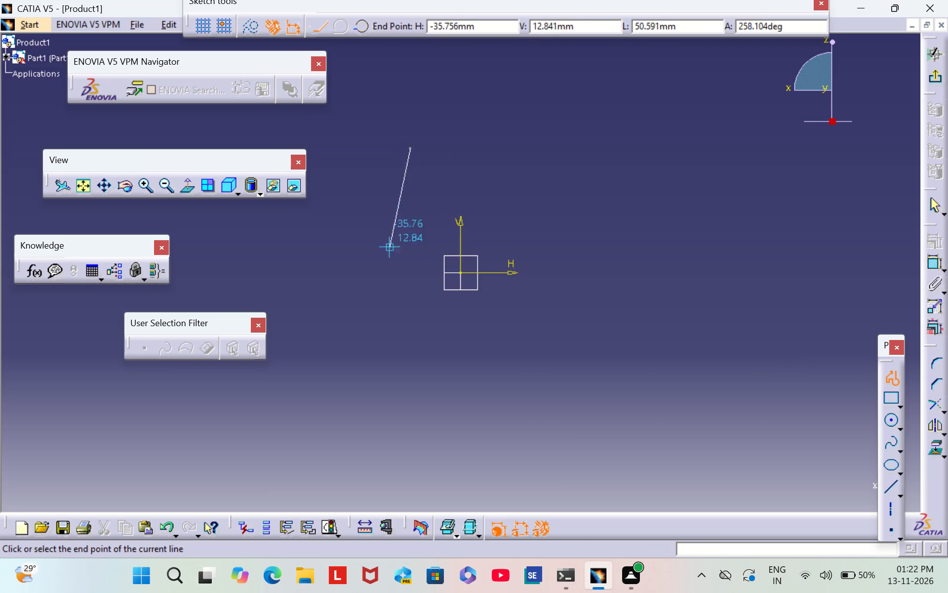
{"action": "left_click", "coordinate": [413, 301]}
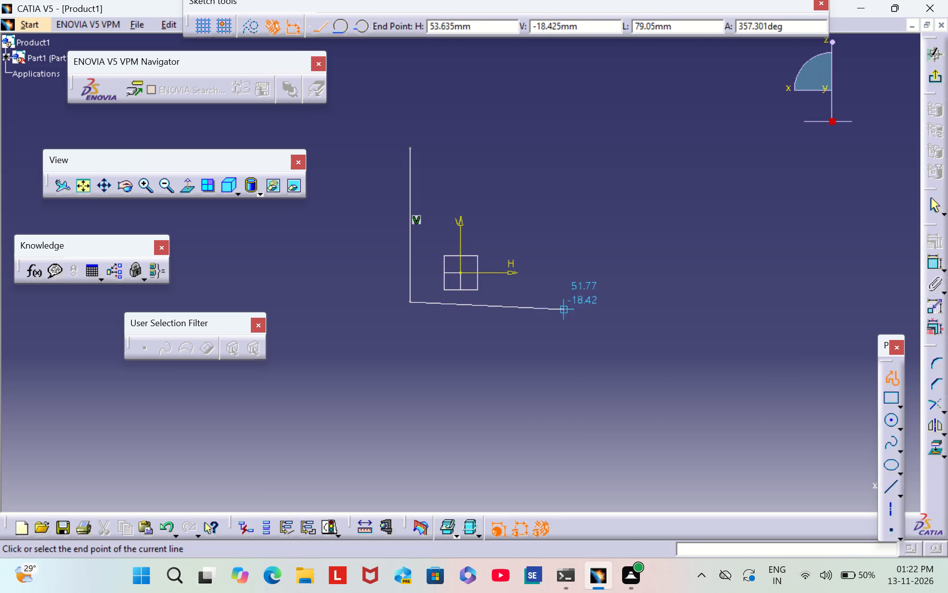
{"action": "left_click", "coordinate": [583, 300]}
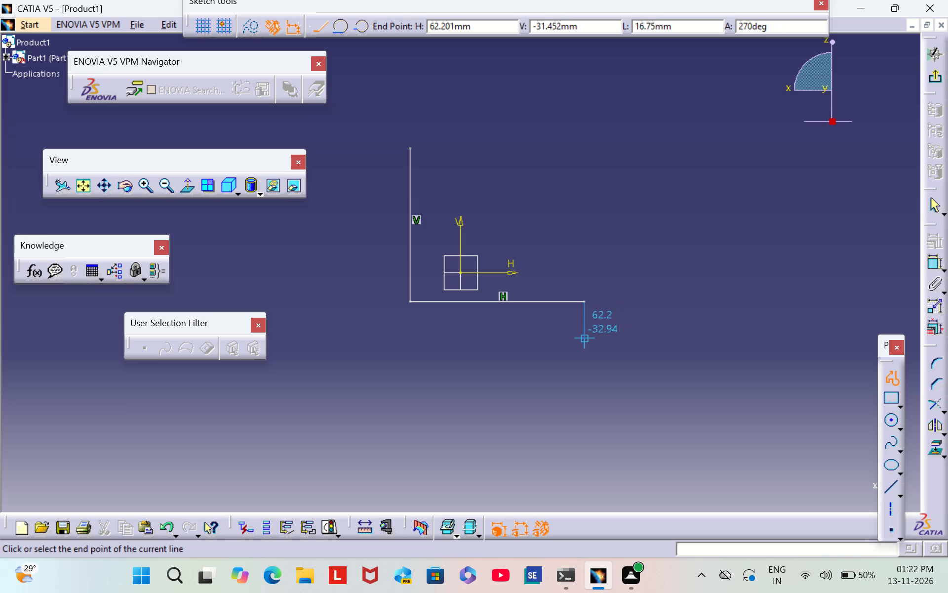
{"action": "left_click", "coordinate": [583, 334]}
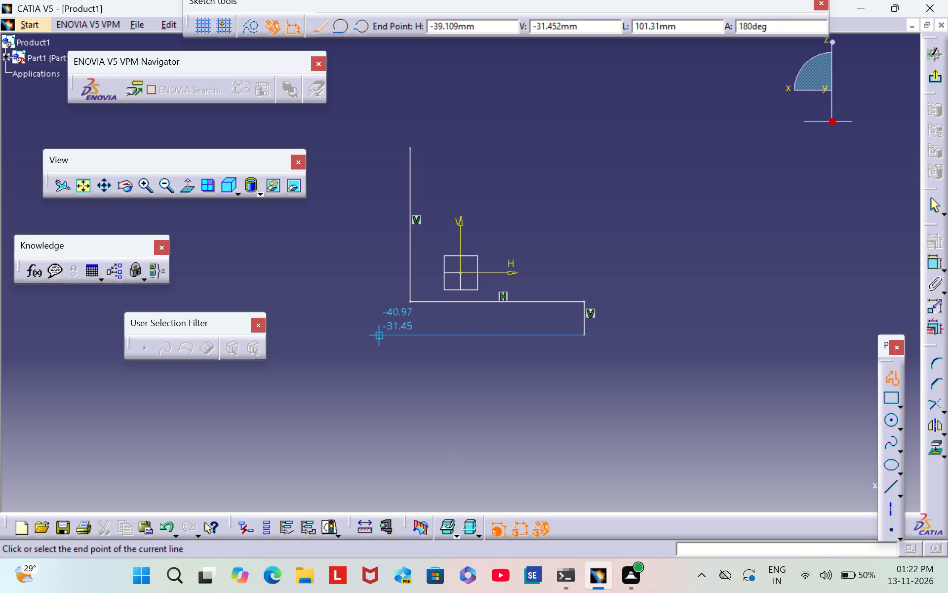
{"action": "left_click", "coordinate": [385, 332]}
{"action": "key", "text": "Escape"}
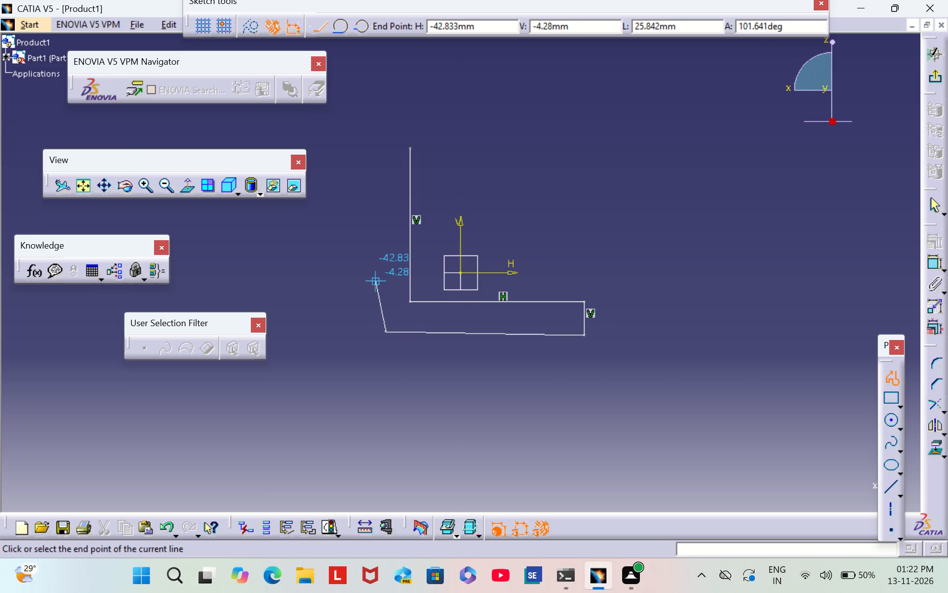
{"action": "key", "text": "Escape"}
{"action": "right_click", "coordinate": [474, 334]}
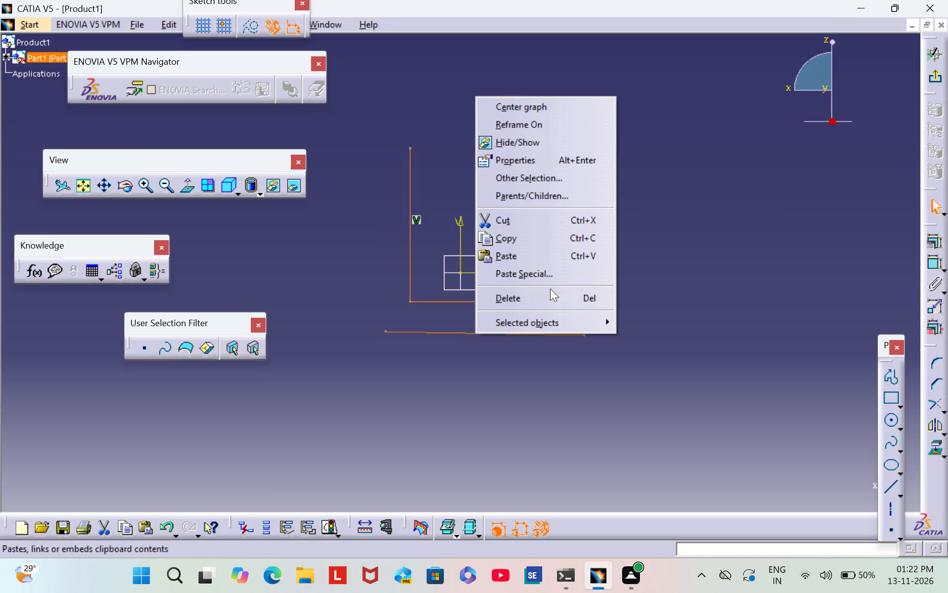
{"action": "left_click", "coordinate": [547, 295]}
Sketch a closed L-shaped profile of horizontal and vertical lines, about 102 mm wide and 90 mm high, around the lower-left of the origin.
{"action": "left_click", "coordinate": [890, 380]}
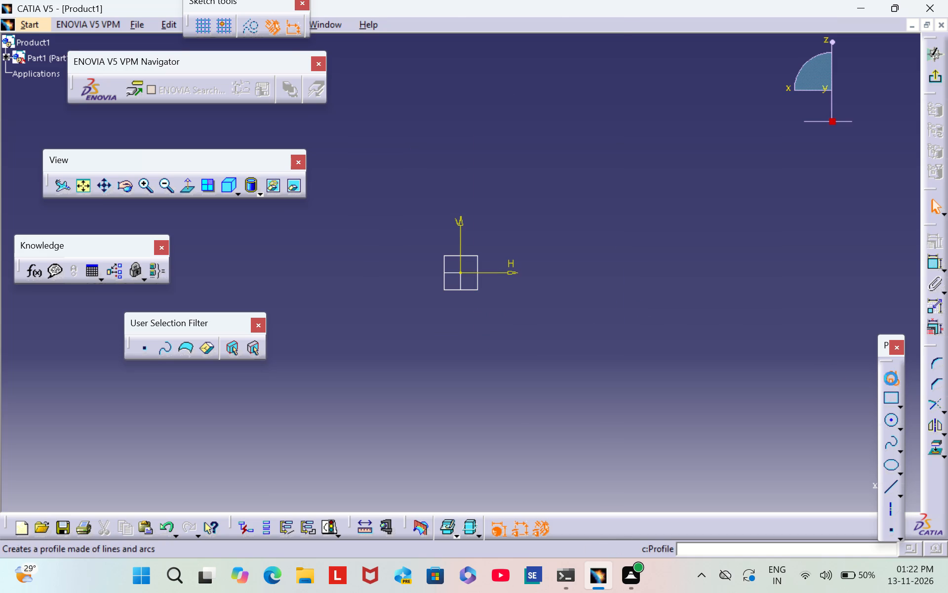
{"action": "left_click", "coordinate": [391, 162]}
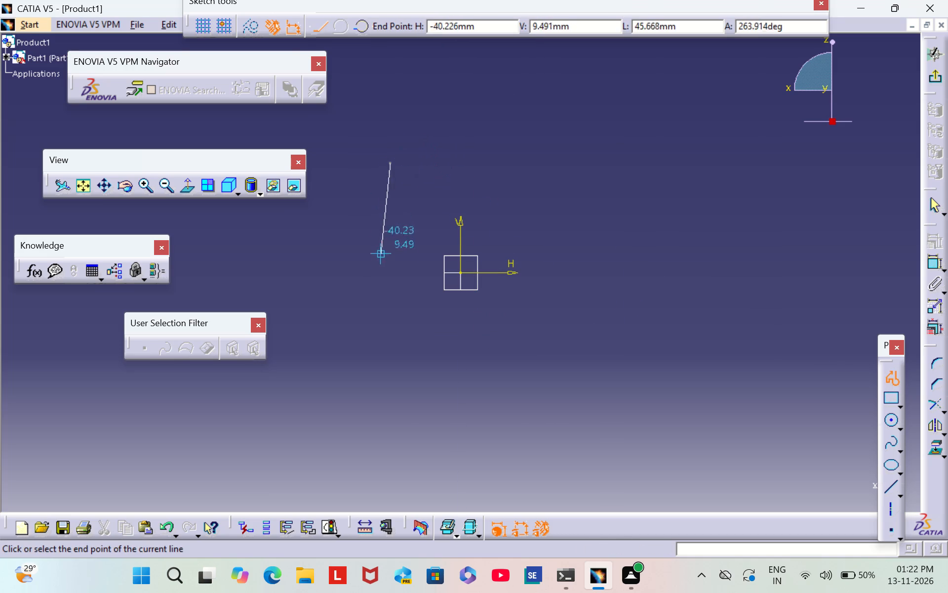
{"action": "left_click", "coordinate": [392, 319]}
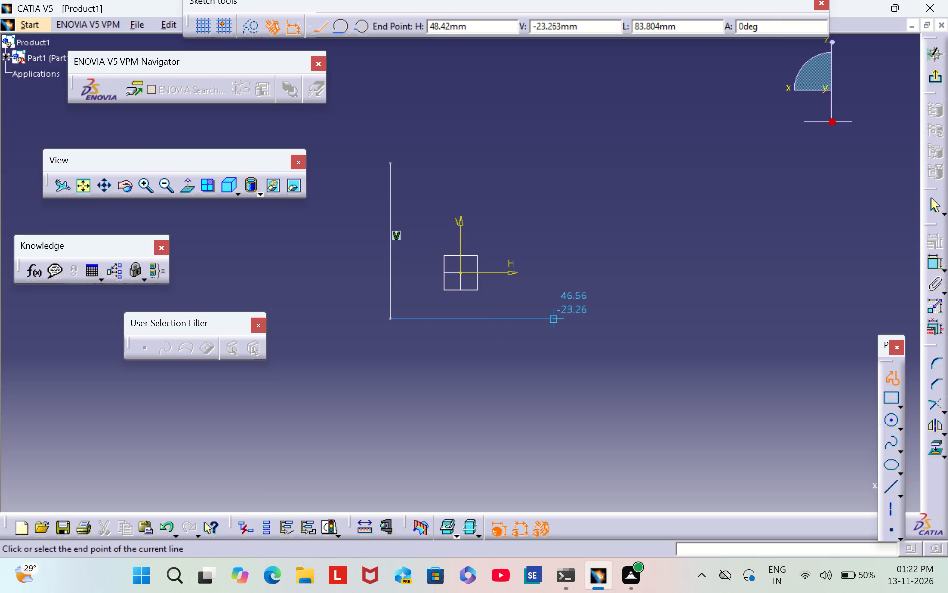
{"action": "left_click", "coordinate": [558, 317]}
{"action": "left_click", "coordinate": [554, 342]}
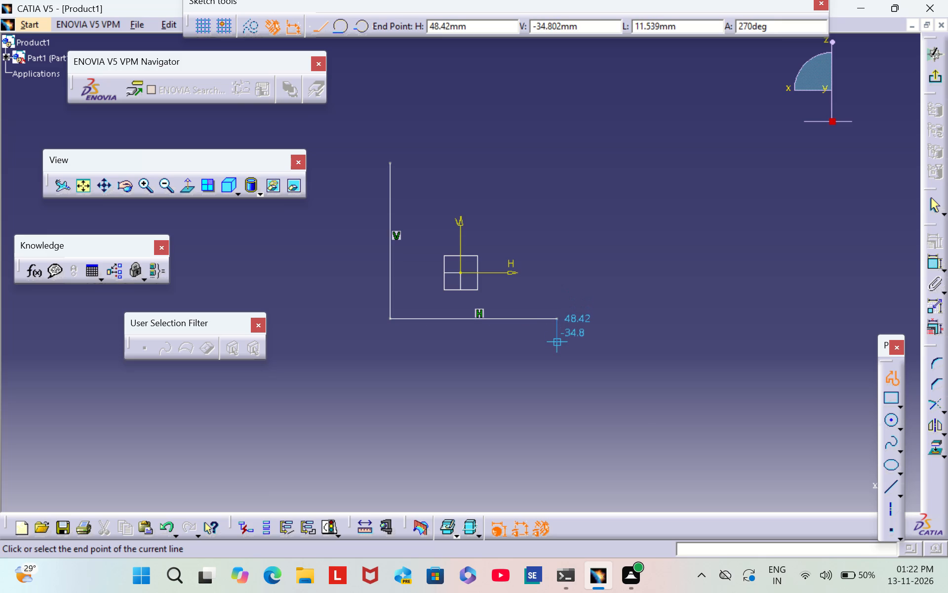
{"action": "left_click", "coordinate": [355, 337]}
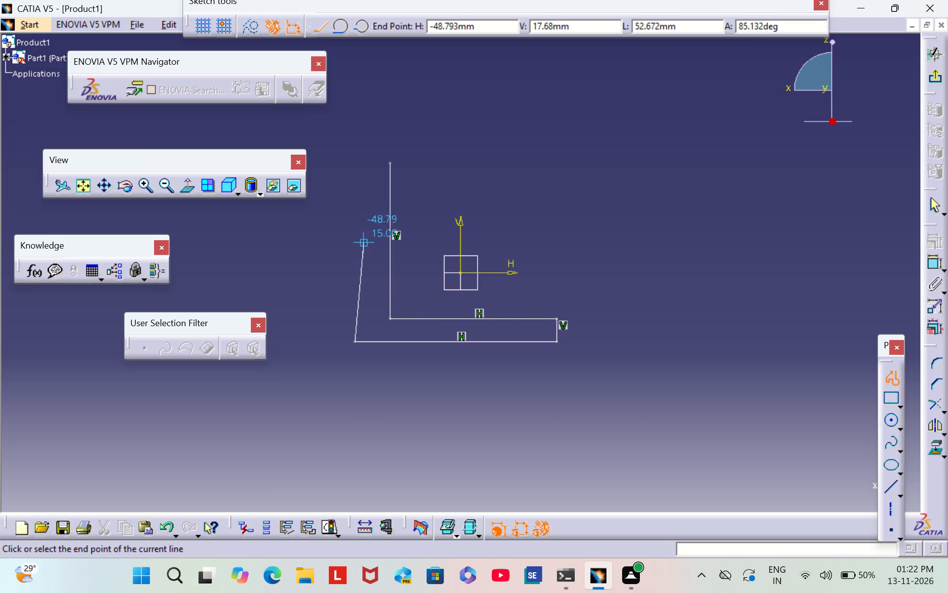
{"action": "left_click", "coordinate": [354, 164]}
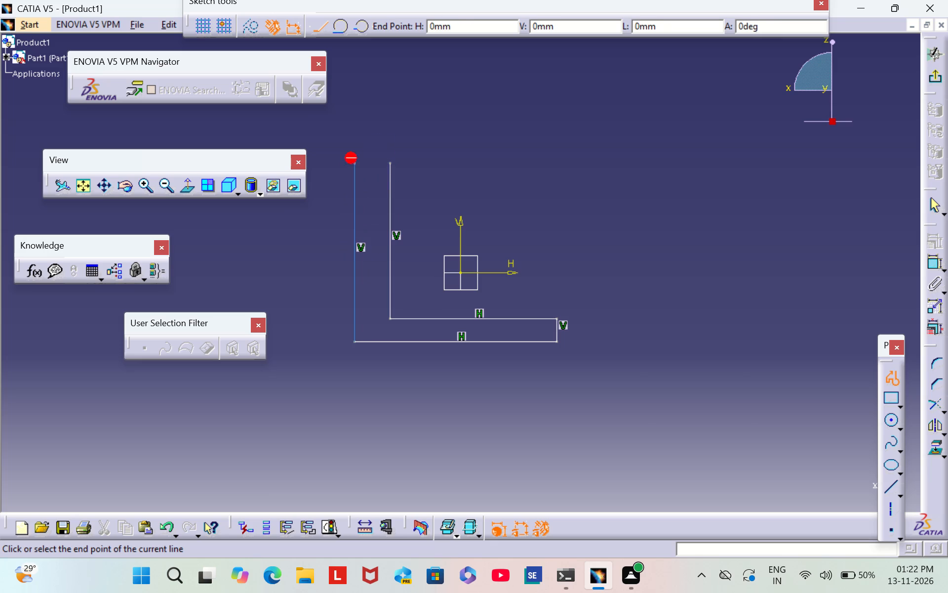
{"action": "left_click", "coordinate": [391, 162]}
{"action": "left_click", "coordinate": [448, 144]}
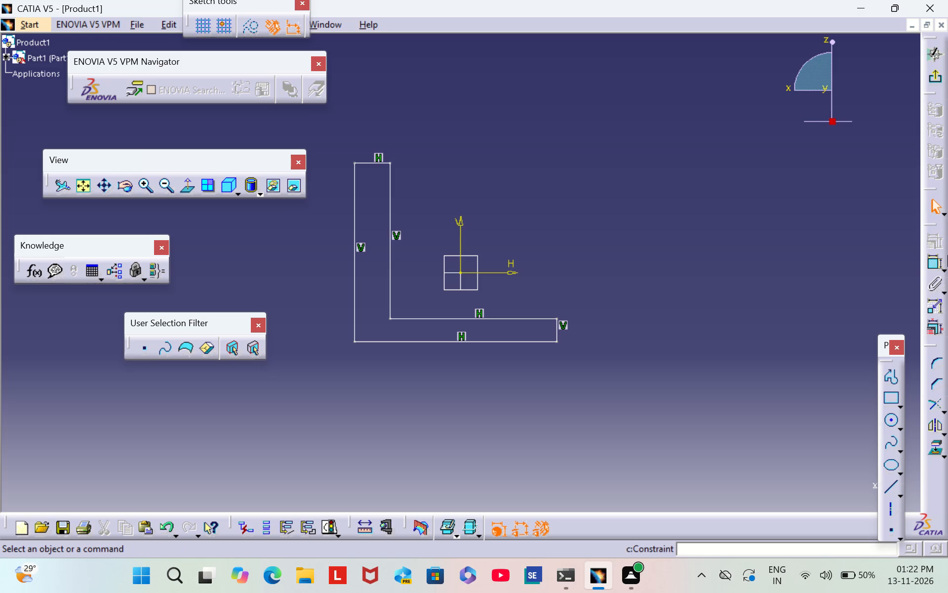
Dimension the L-profile's outer vertical edge and set its length to 75 mm.
{"action": "left_click", "coordinate": [935, 262]}
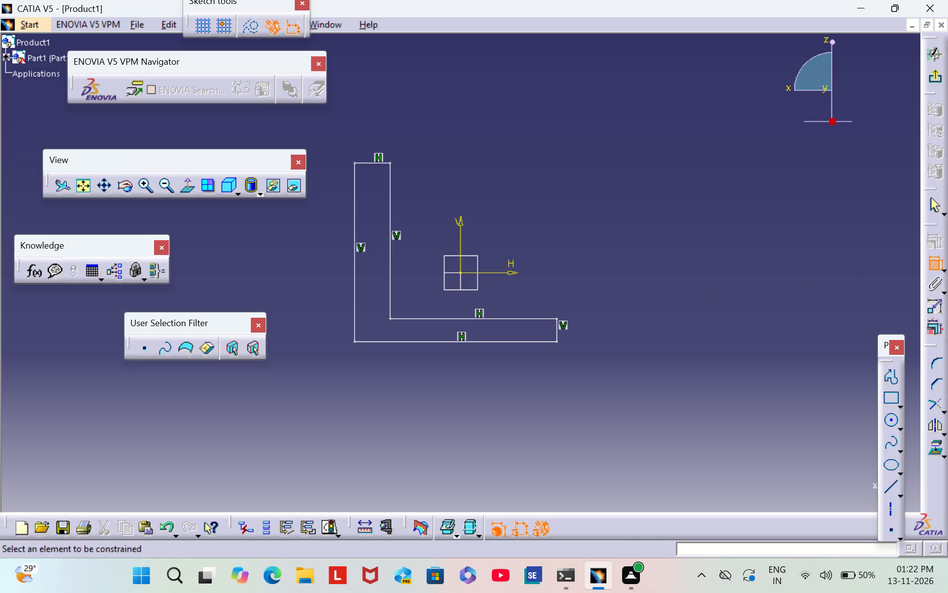
{"action": "left_click", "coordinate": [354, 273]}
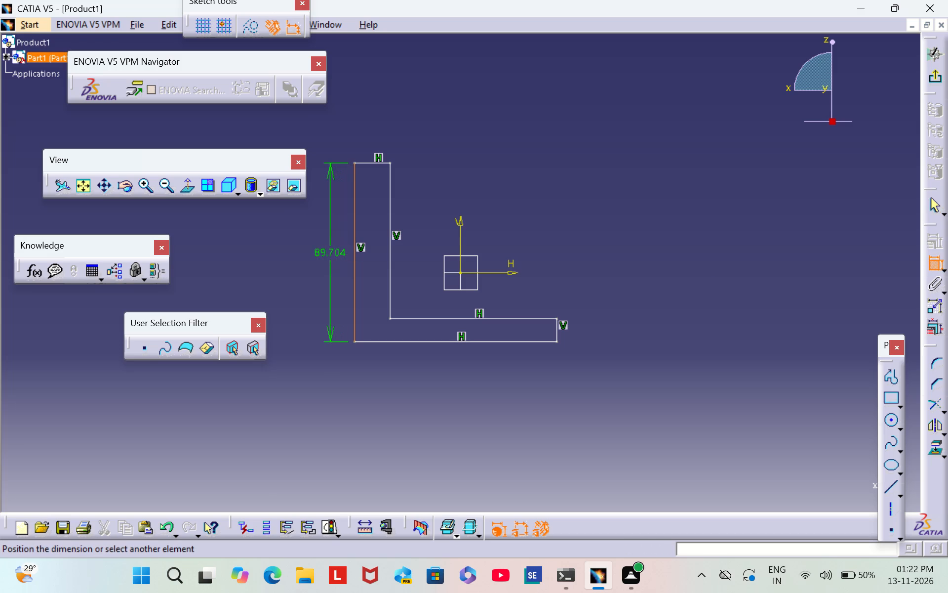
{"action": "left_click", "coordinate": [318, 251]}
{"action": "double_click", "coordinate": [308, 245]}
{"action": "key", "text": "BackSpace"}
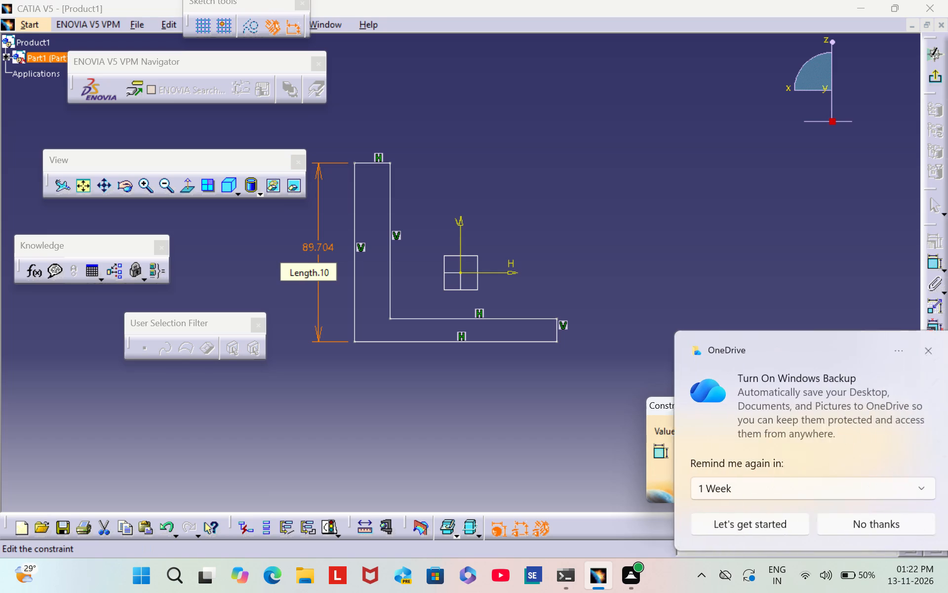
{"action": "type", "text": "75"}
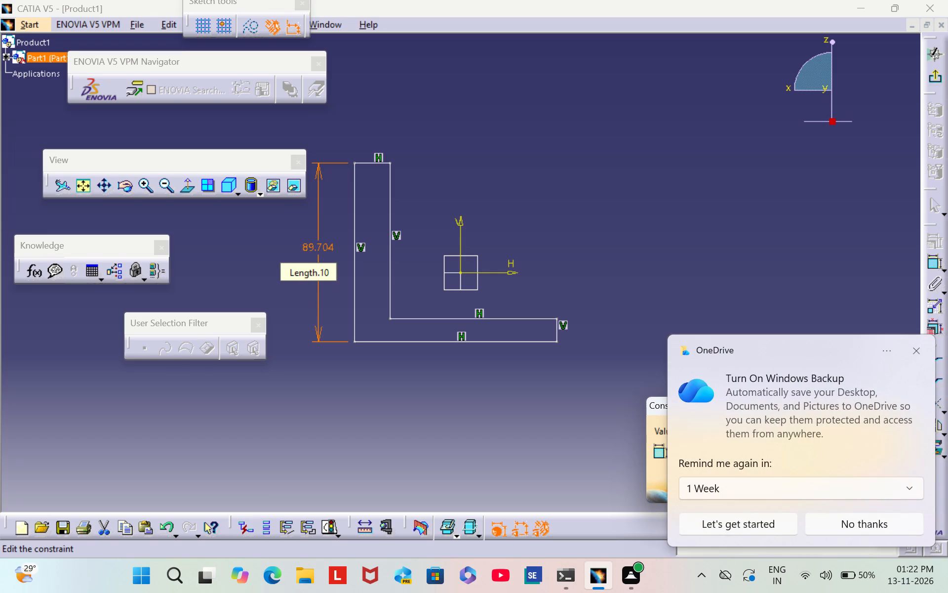
{"action": "key", "text": "Return"}
{"action": "left_click", "coordinate": [409, 399]}
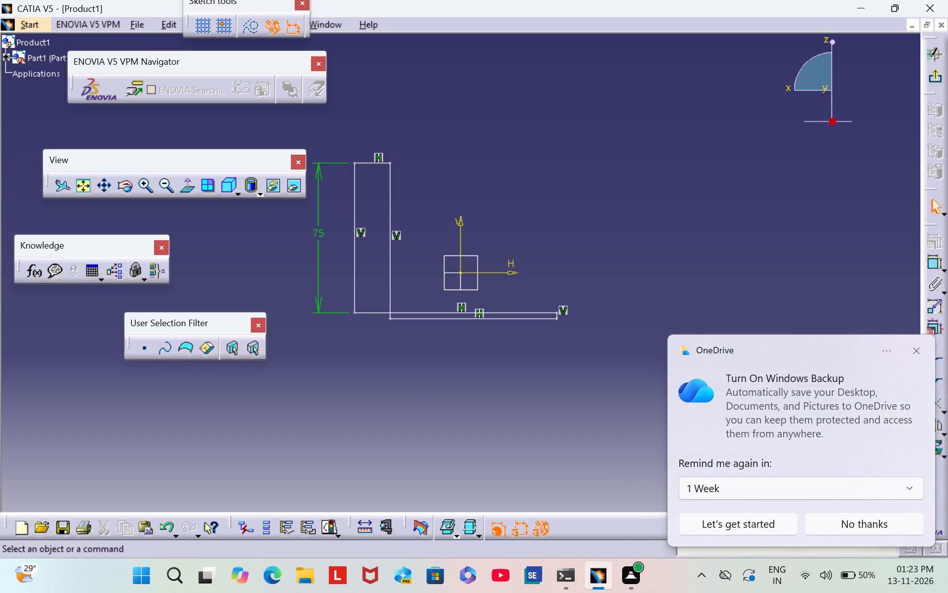
Move the inner horizontal edge of the L-profile up above the bottom edge to restore the lower leg's thickness.
{"action": "left_click_drag", "start_coordinate": [513, 321], "coordinate": [513, 317]}
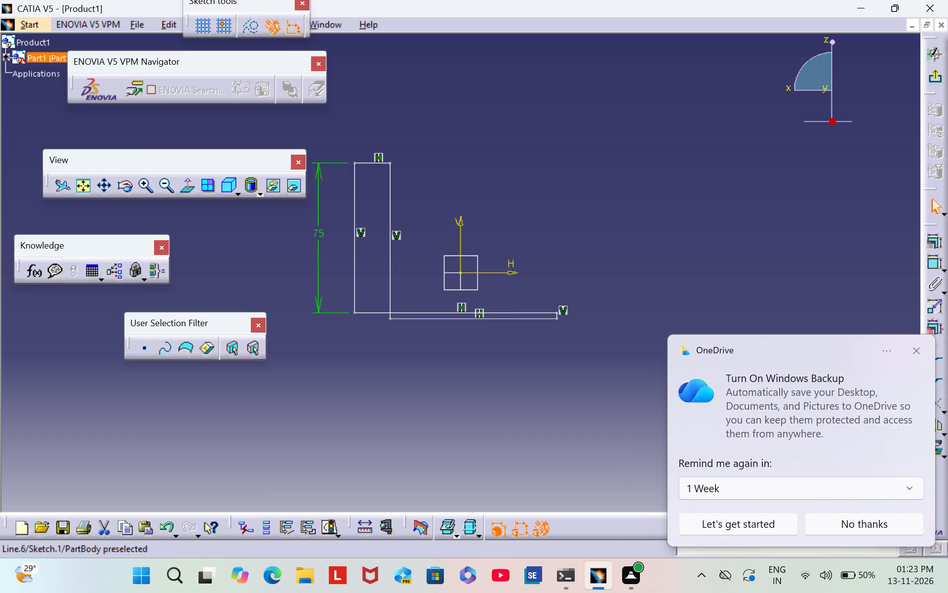
{"action": "left_click_drag", "start_coordinate": [513, 317], "coordinate": [515, 294]}
{"action": "left_click", "coordinate": [625, 276]}
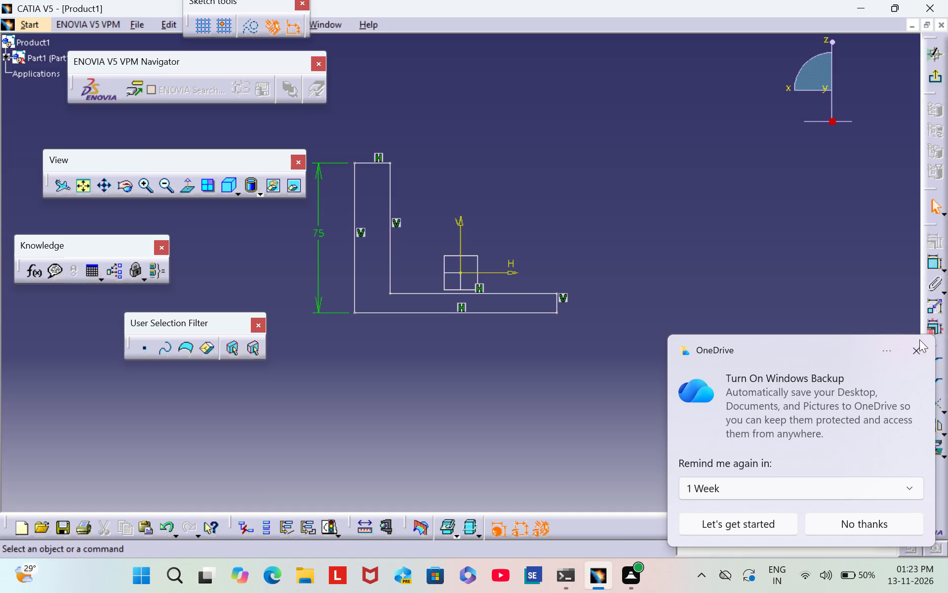
Dismiss the backup notification, dimension the L-profile's bottom edge and set its length to 70 mm.
{"action": "left_click", "coordinate": [912, 351]}
{"action": "left_click", "coordinate": [933, 263]}
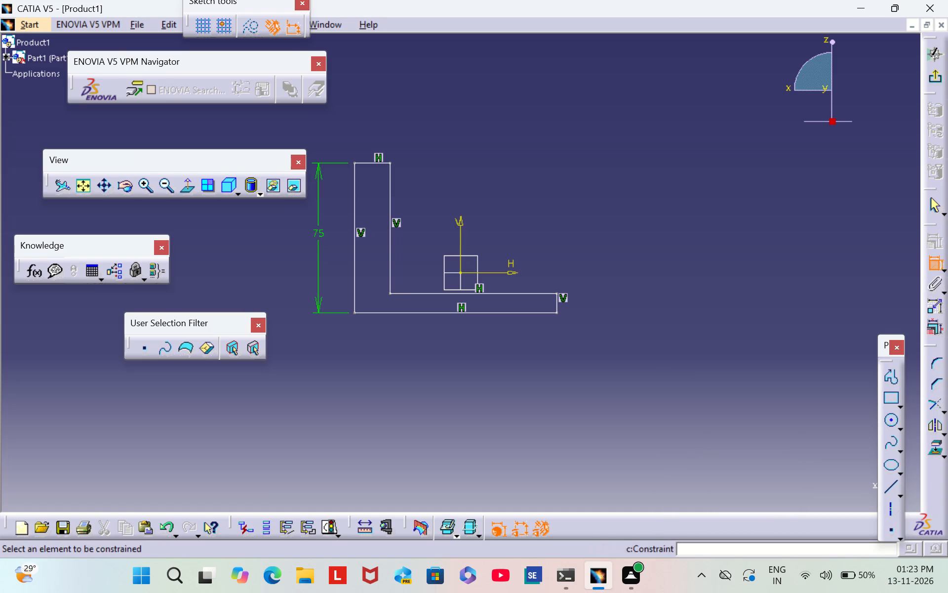
{"action": "left_click", "coordinate": [431, 312]}
{"action": "left_click", "coordinate": [454, 354]}
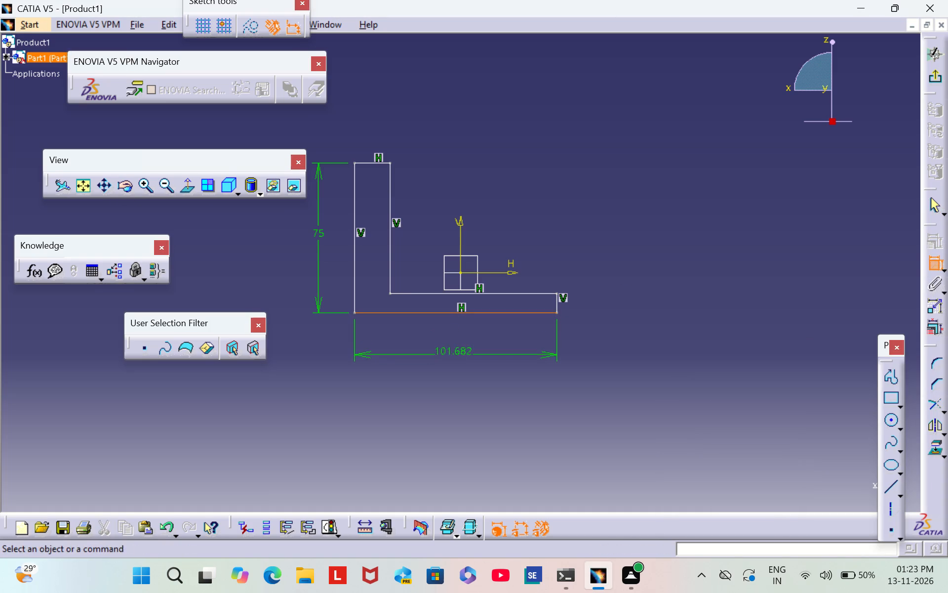
{"action": "double_click", "coordinate": [449, 350]}
{"action": "key", "text": "BackSpace"}
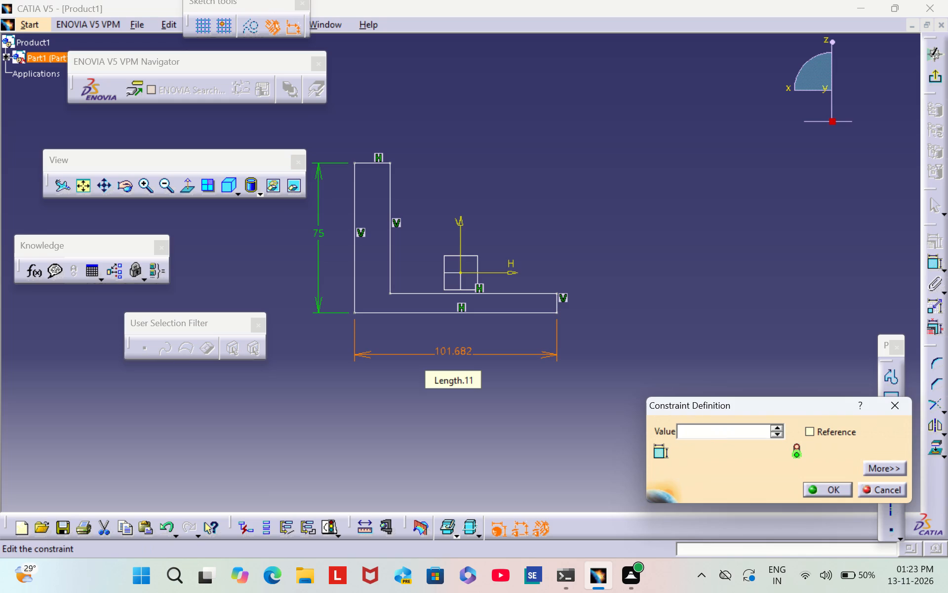
{"action": "type", "text": "70"}
{"action": "key", "text": "Return"}
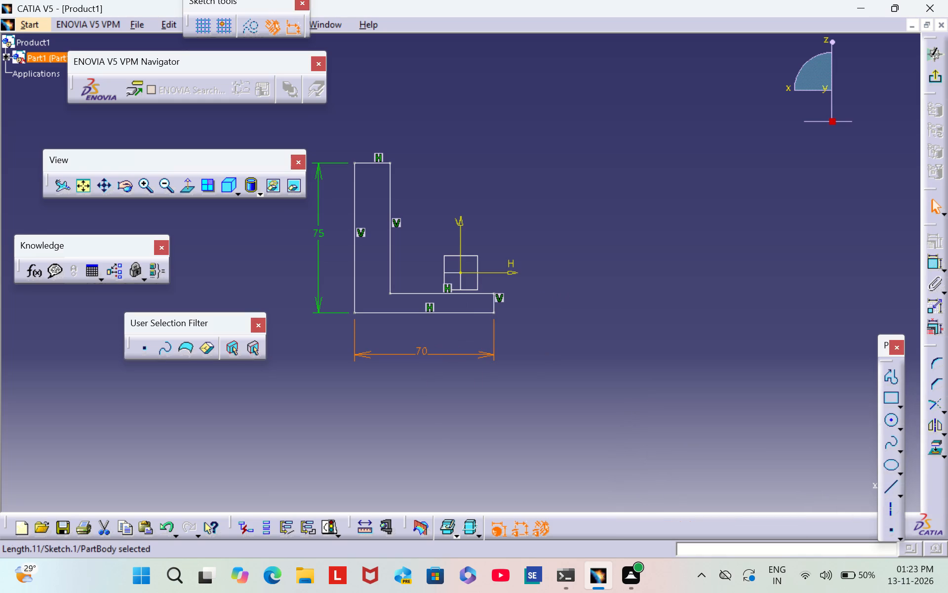
{"action": "left_click", "coordinate": [544, 301]}
Dimension the short top edge of the L-profile's vertical leg and set it to 14 mm.
{"action": "left_click", "coordinate": [936, 269]}
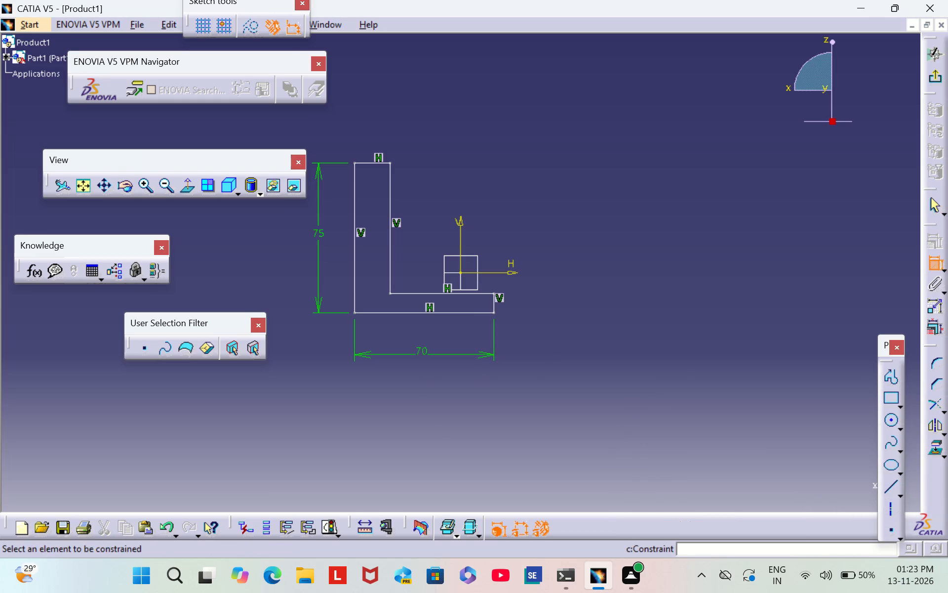
{"action": "left_click", "coordinate": [366, 164]}
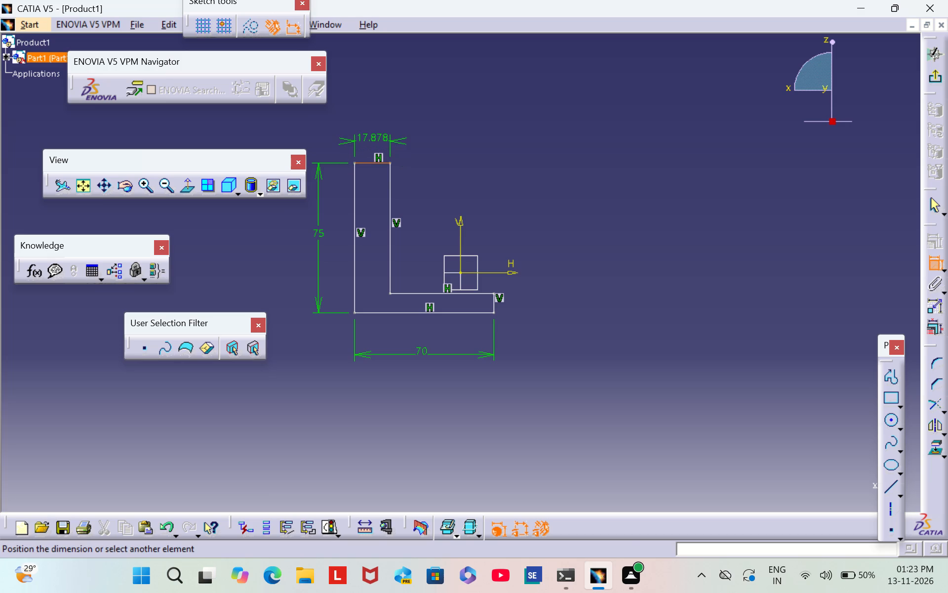
{"action": "left_click", "coordinate": [377, 131]}
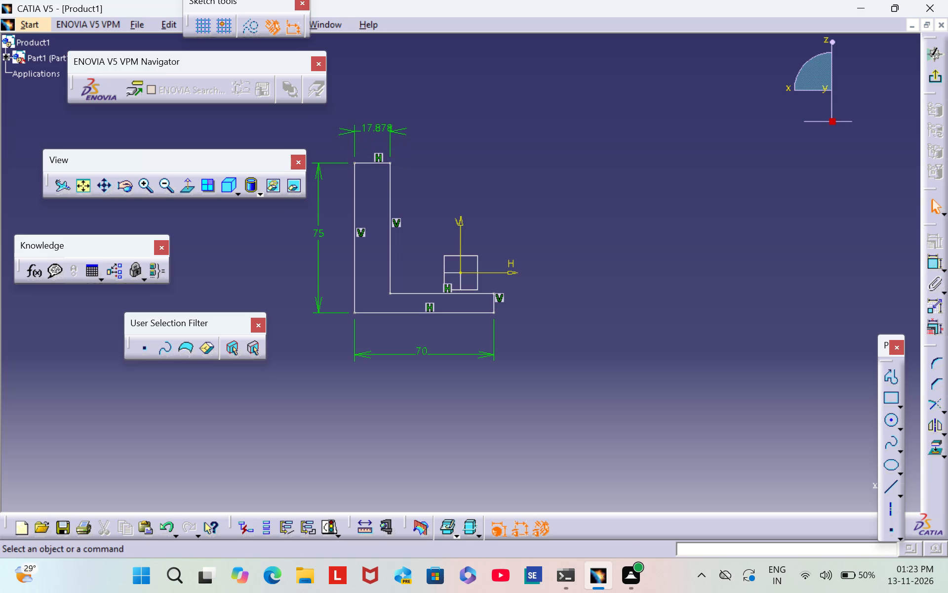
{"action": "left_click", "coordinate": [373, 128]}
{"action": "double_click", "coordinate": [373, 129]}
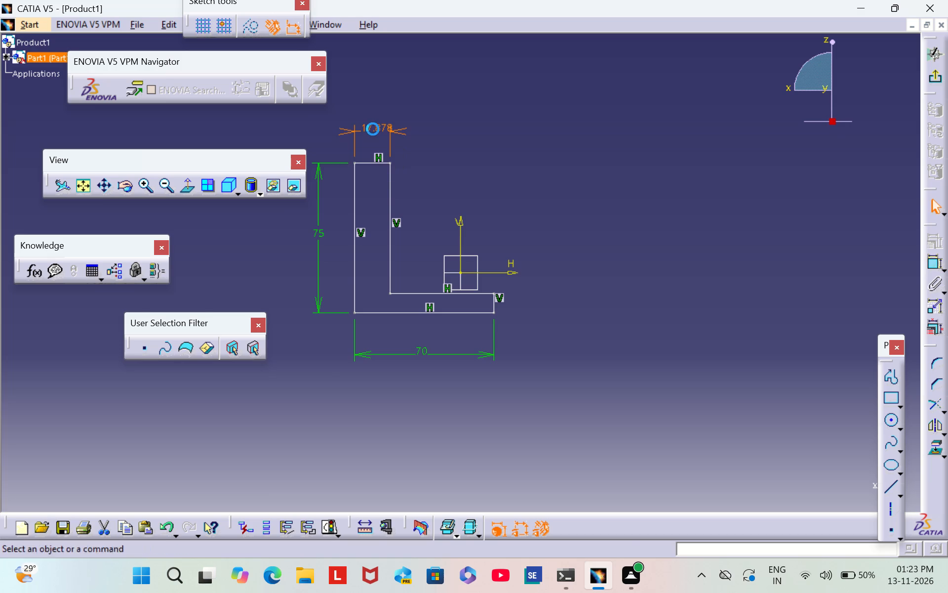
{"action": "key", "text": "BackSpace"}
{"action": "type", "text": "14"}
{"action": "key", "text": "Return"}
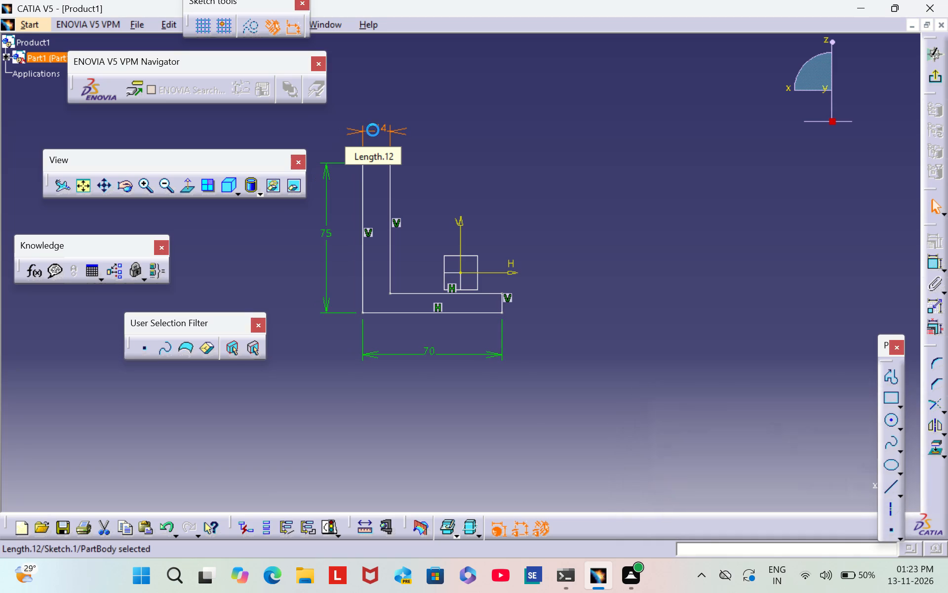
{"action": "left_click", "coordinate": [694, 208]}
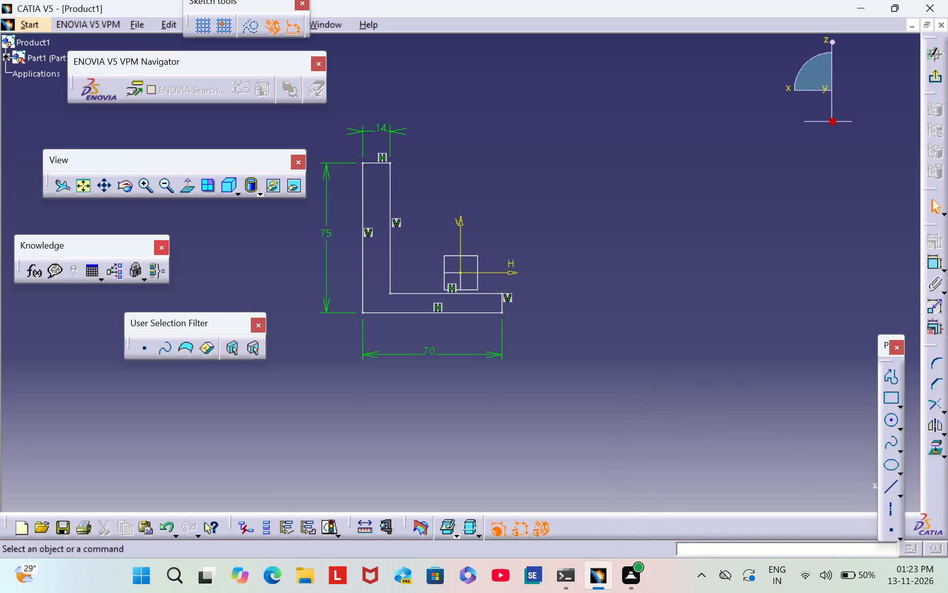
Dimension the short vertical end edge of the L-profile's lower leg and set it to 10 mm.
{"action": "left_click", "coordinate": [935, 266]}
{"action": "left_click", "coordinate": [501, 303]}
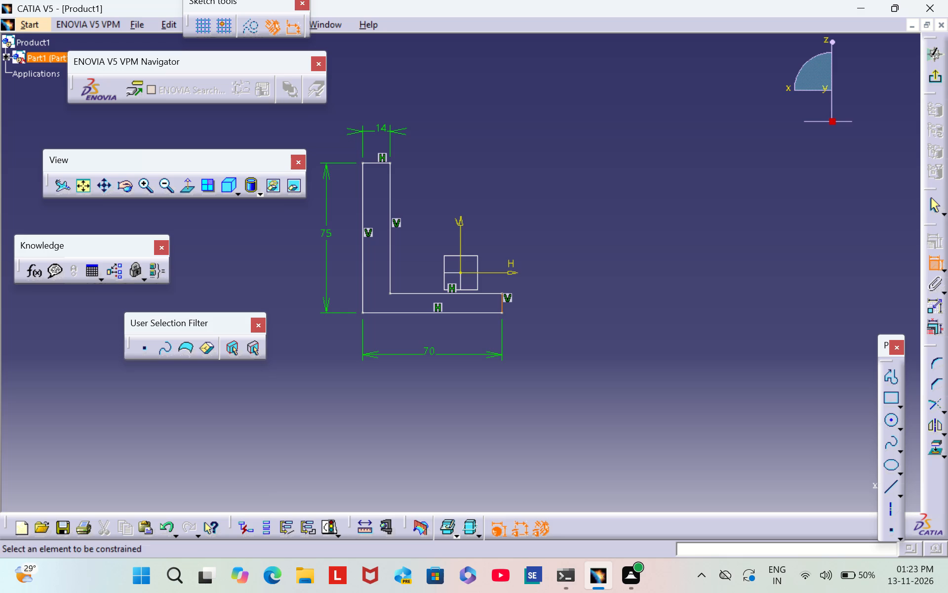
{"action": "left_click", "coordinate": [562, 274]}
{"action": "double_click", "coordinate": [562, 271]}
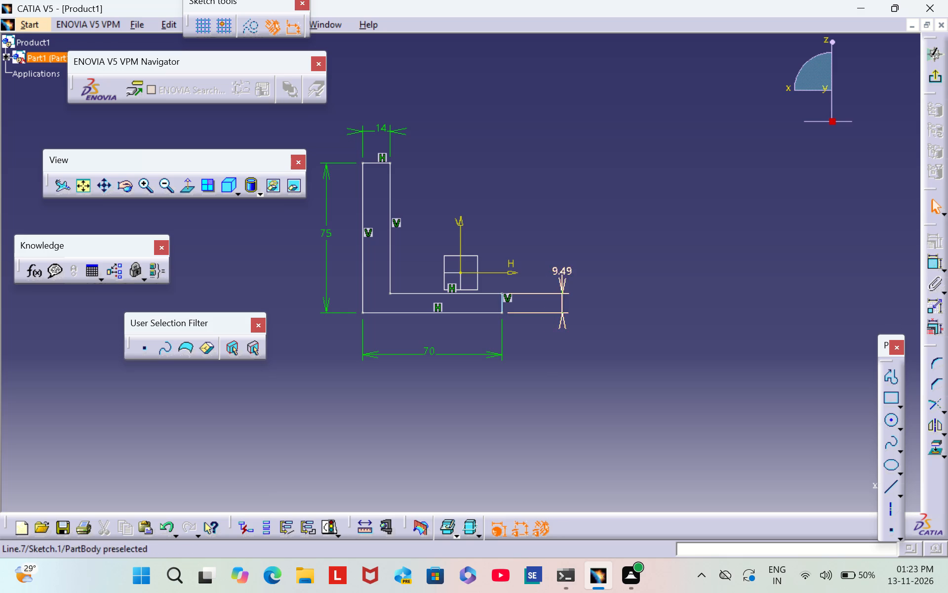
{"action": "key", "text": "BackSpace"}
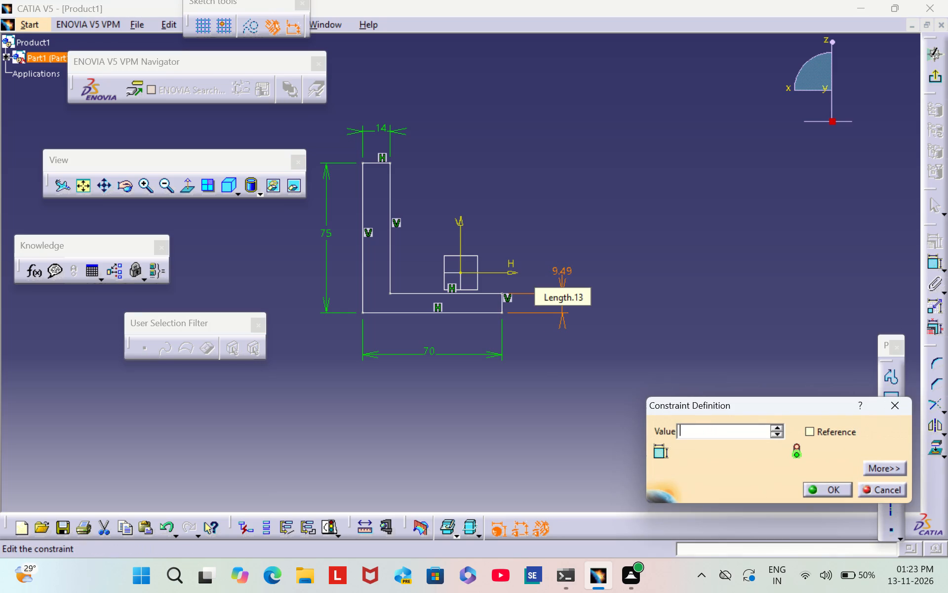
{"action": "type", "text": "10"}
{"action": "key", "text": "Return"}
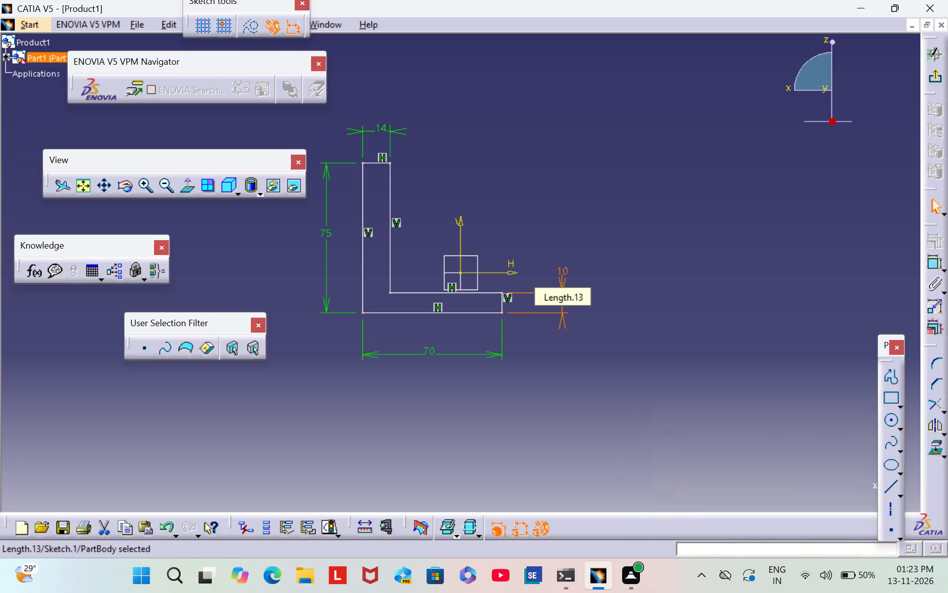
{"action": "left_click", "coordinate": [615, 215]}
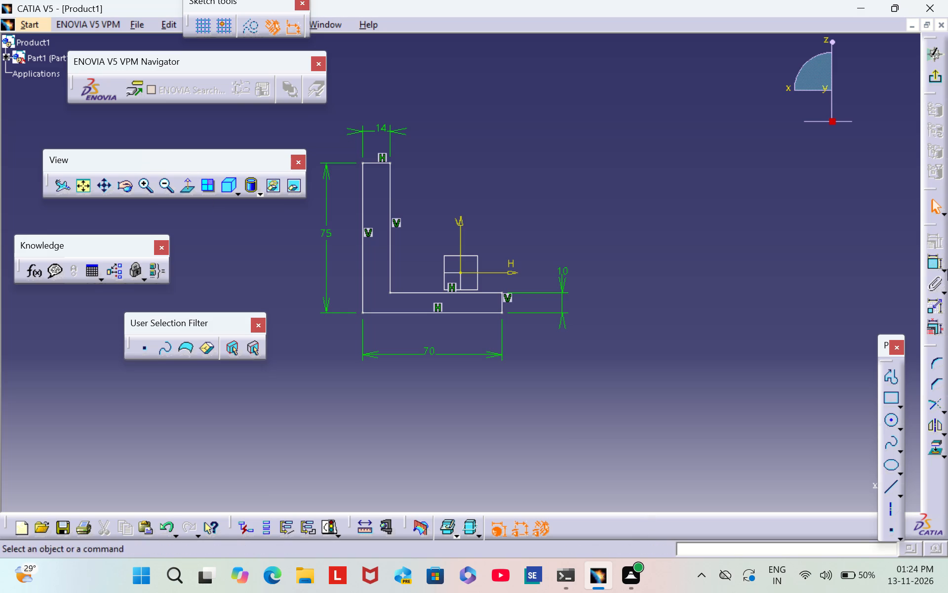
Constrain the two long vertical edges of the L-profile's upright leg symmetric about the sketch's vertical axis.
{"action": "double_click", "coordinate": [930, 264]}
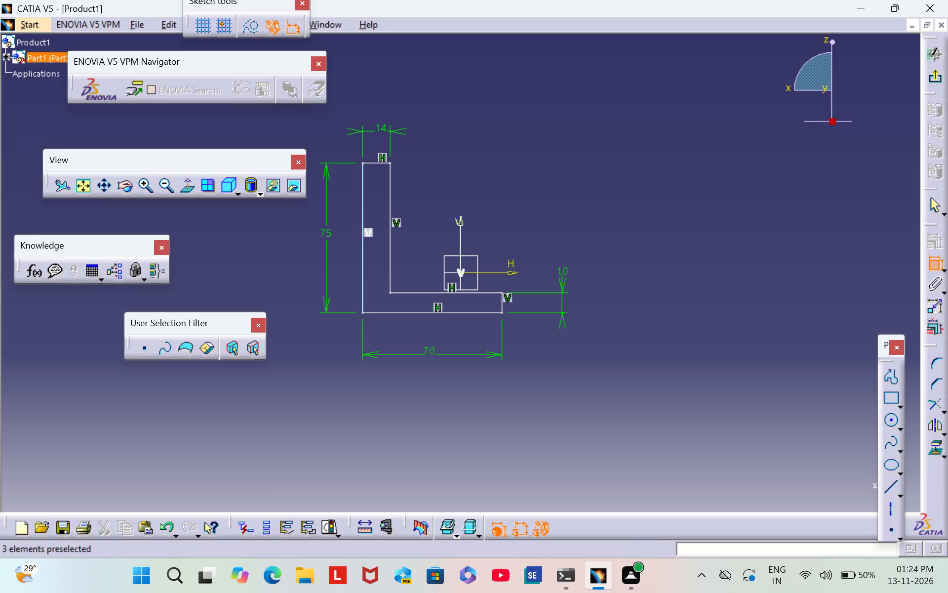
{"action": "left_click", "coordinate": [360, 220]}
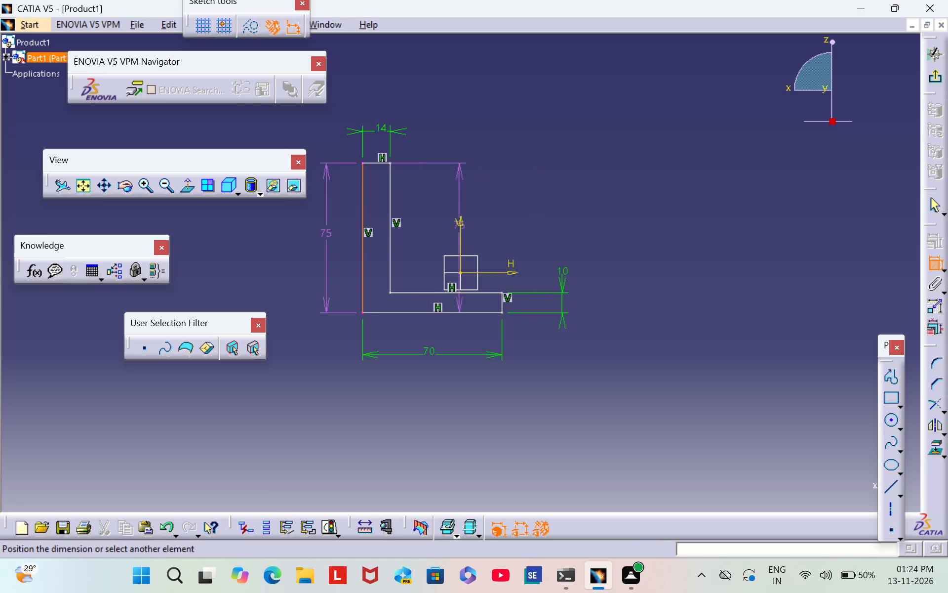
{"action": "left_click", "coordinate": [390, 213]}
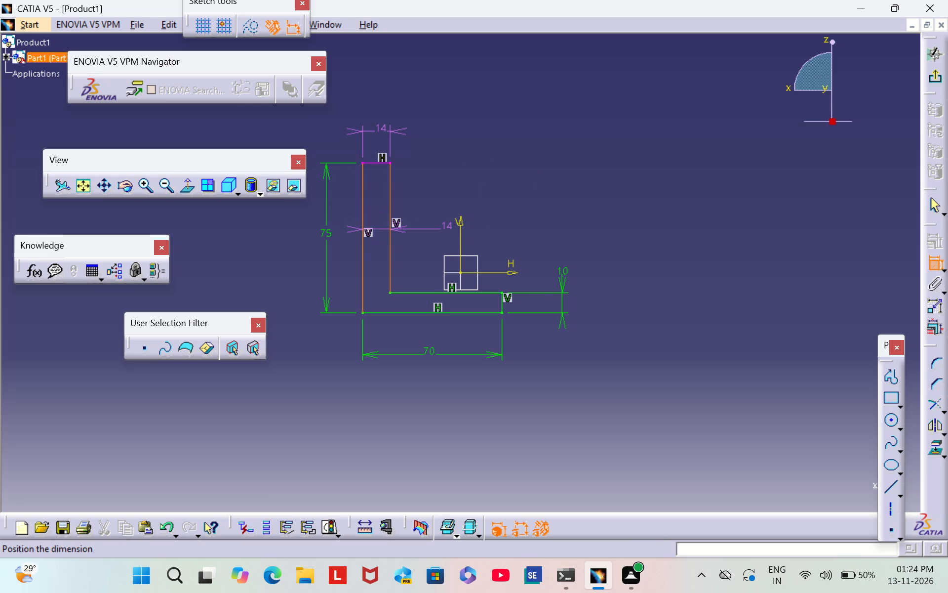
{"action": "right_click", "coordinate": [461, 219]}
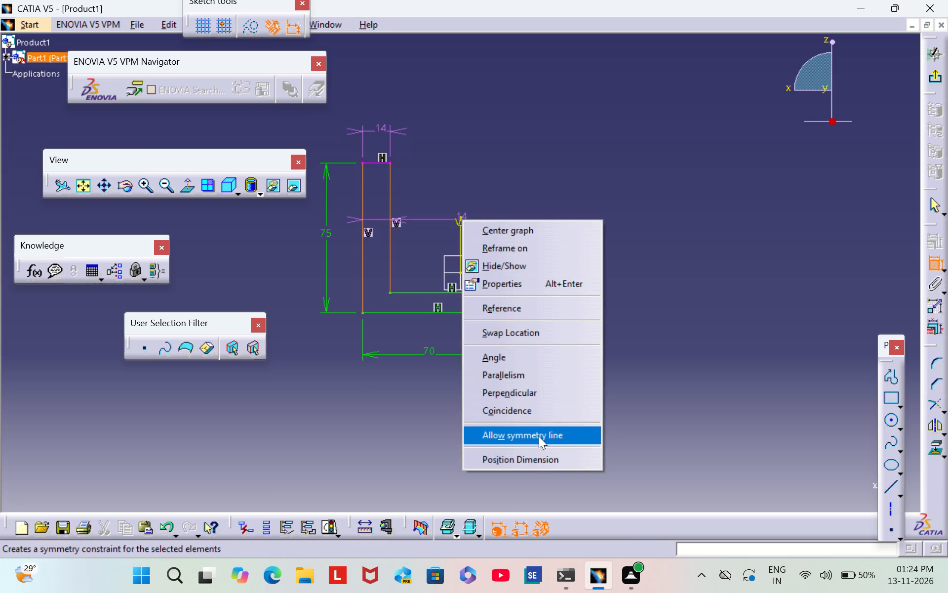
{"action": "left_click", "coordinate": [539, 436]}
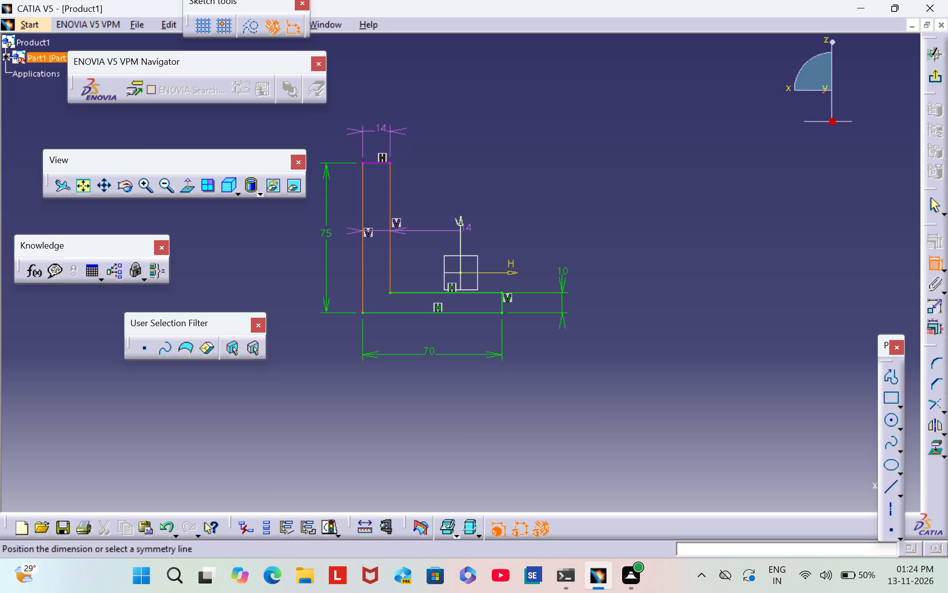
{"action": "left_click", "coordinate": [456, 223]}
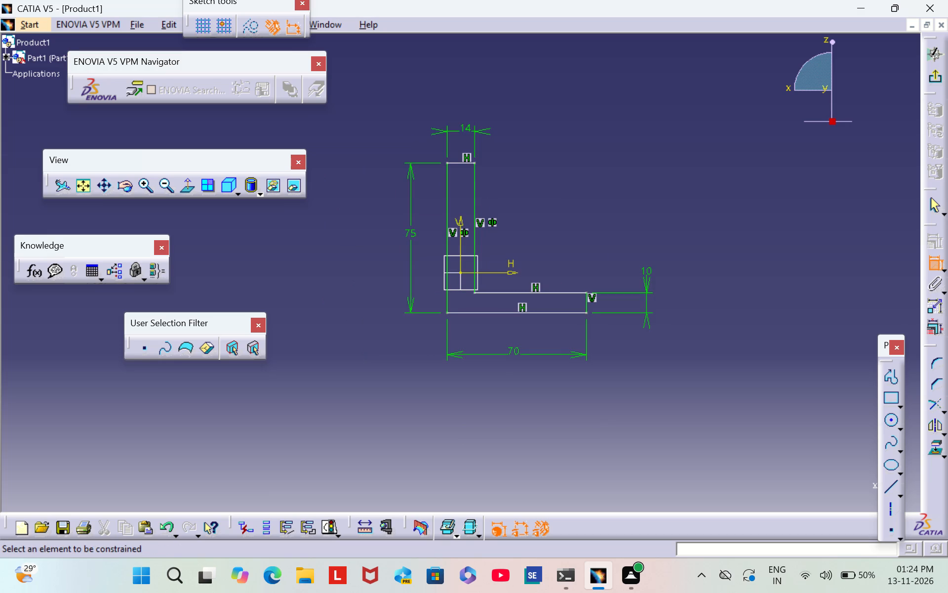
{"action": "left_click", "coordinate": [936, 260]}
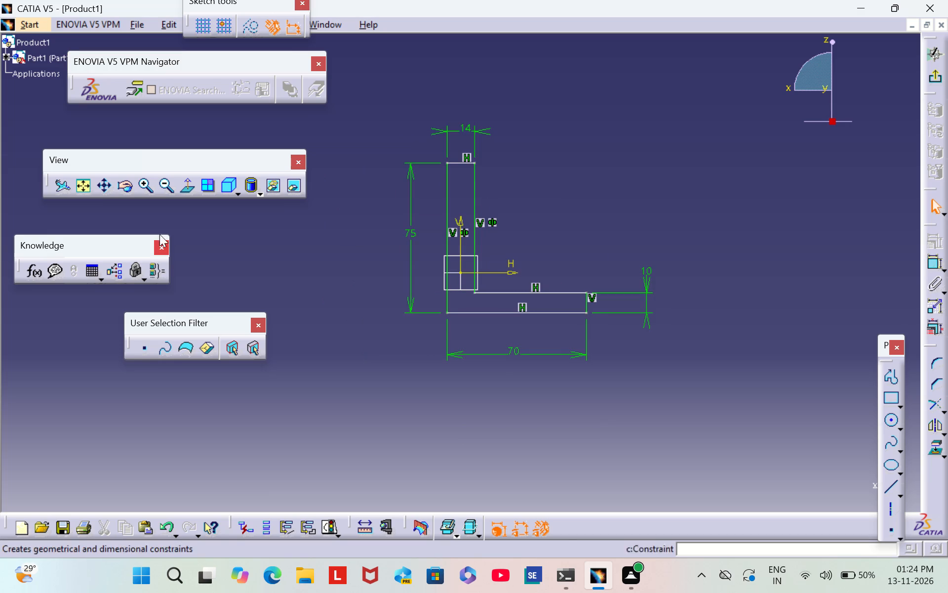
Exit the sketch and extrude the L-profile as a pad 110 mm long in the reversed direction.
{"action": "left_click", "coordinate": [938, 81]}
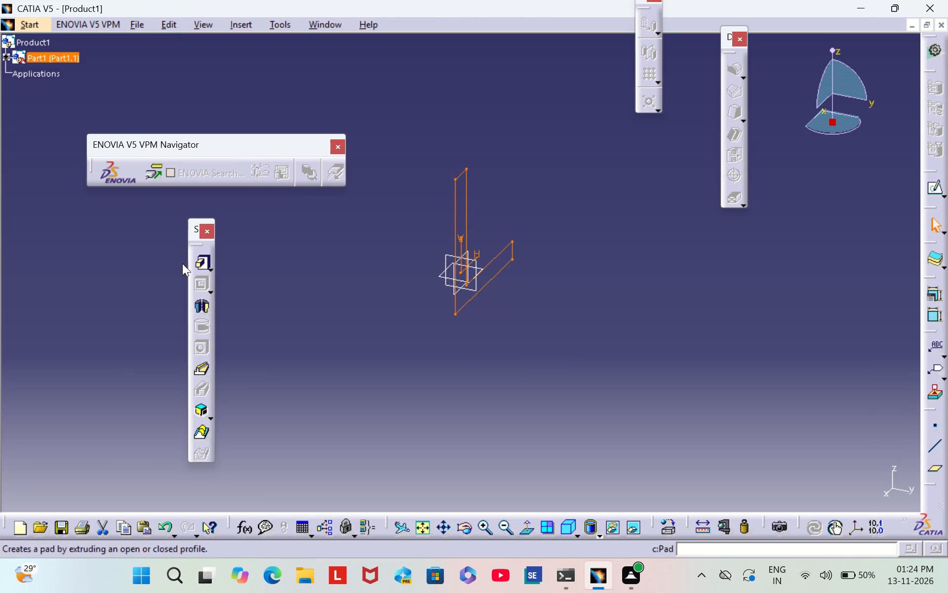
{"action": "left_click", "coordinate": [202, 260]}
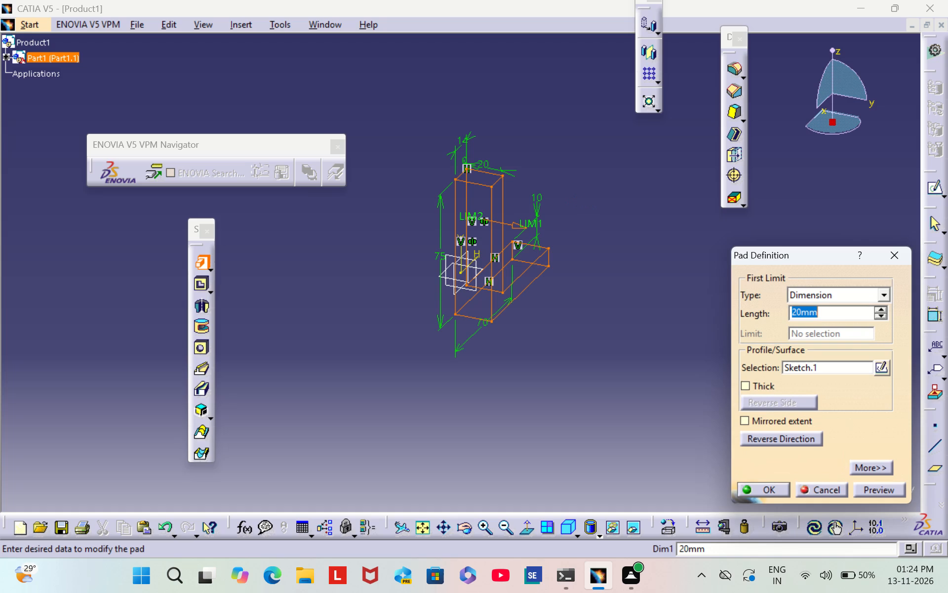
{"action": "left_click", "coordinate": [775, 435]}
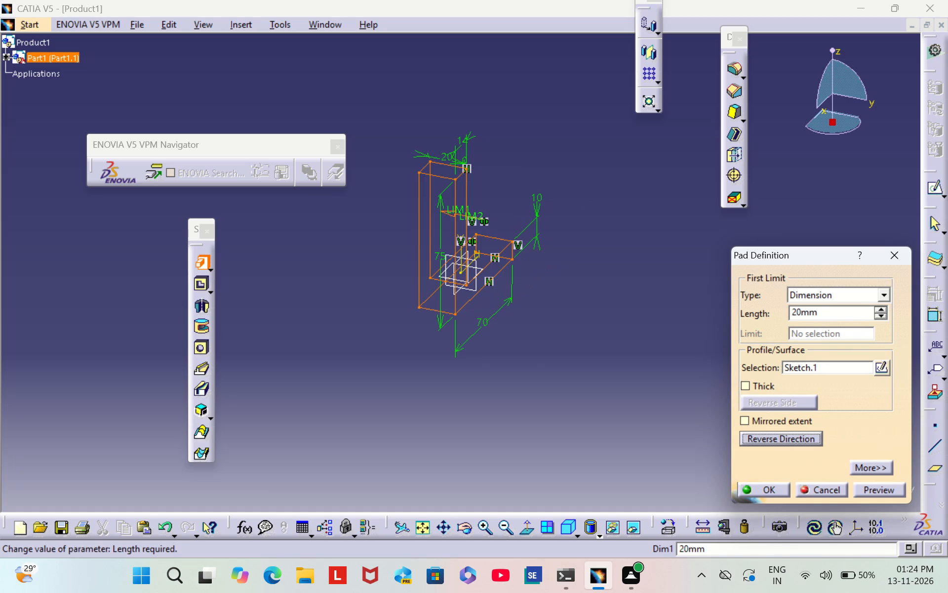
{"action": "left_click", "coordinate": [832, 316]}
{"action": "key", "text": "BackSpace"}
{"action": "key", "text": "BackSpace"}
{"action": "key", "text": "BackSpace"}
{"action": "key", "text": "BackSpace"}
{"action": "key", "text": "BackSpace"}
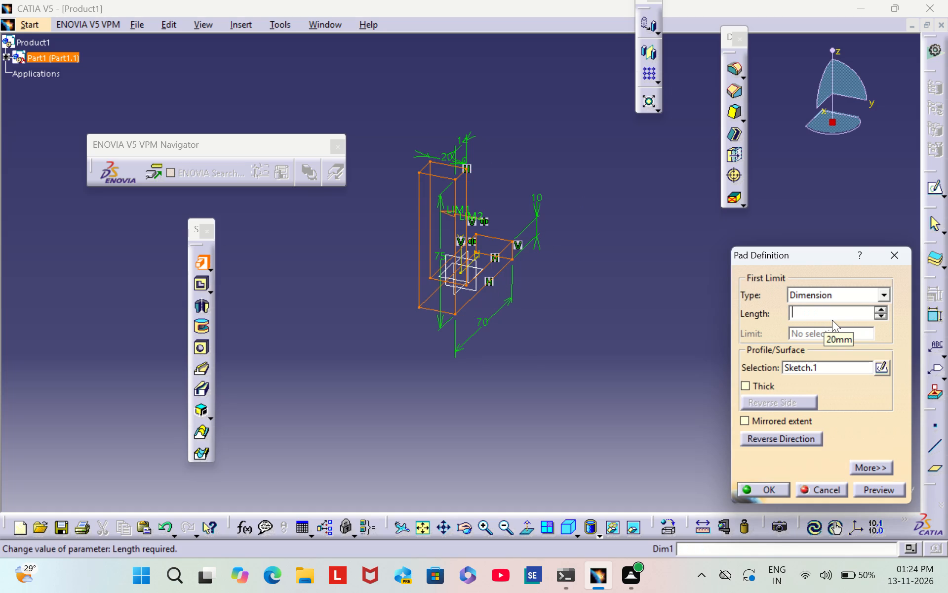
{"action": "type", "text": "110"}
{"action": "key", "text": "Return"}
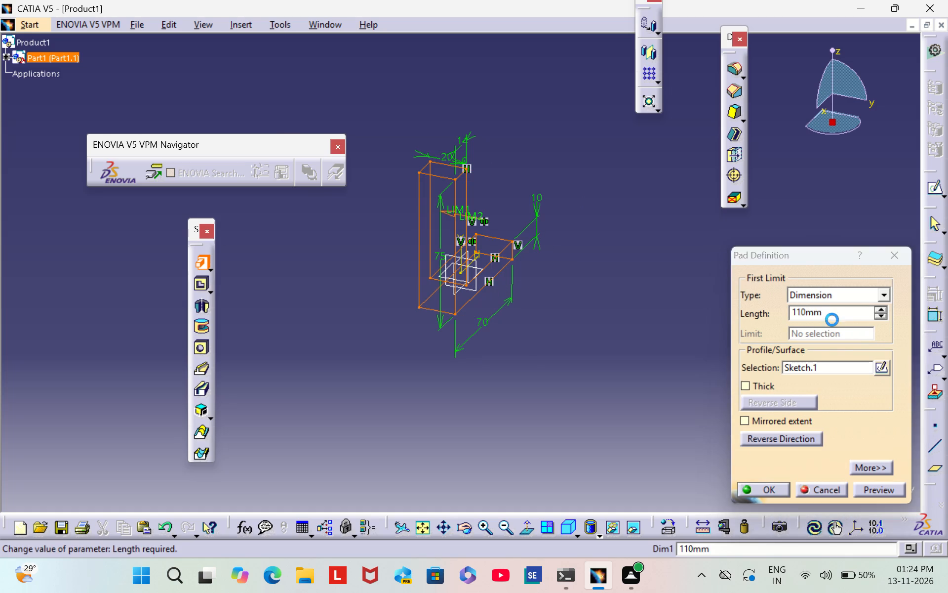
{"action": "left_click", "coordinate": [653, 306]}
Examine the extruded L-shaped solid from several angles, including its inner faces.
{"action": "middle_click_drag", "start_coordinate": [533, 130], "coordinate": [533, 130]}
{"action": "scroll", "coordinate": [533, 130], "scroll_direction": "down", "scroll_amount": 1}
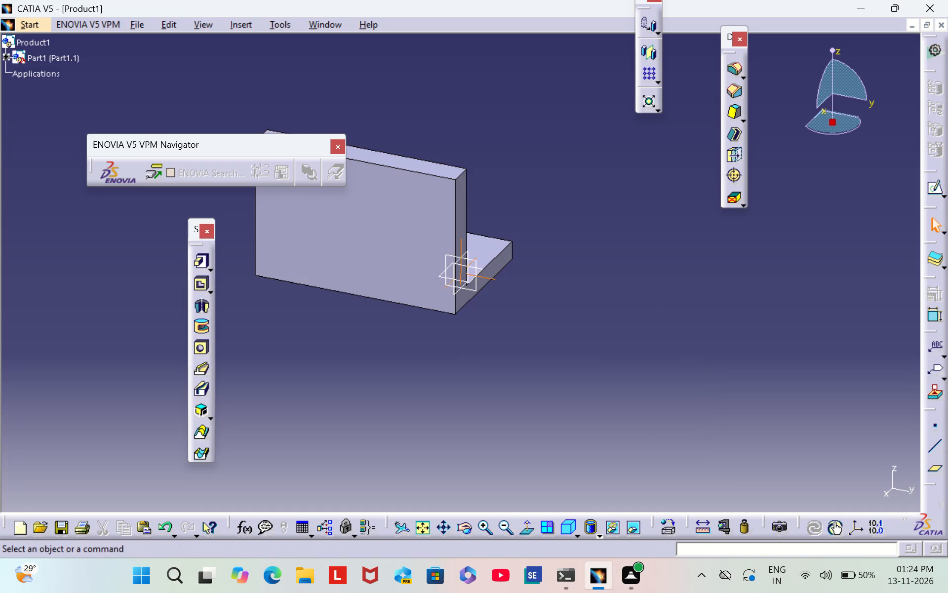
{"action": "middle_click_drag", "start_coordinate": [533, 130], "coordinate": [418, 328]}
{"action": "right_click_drag", "start_coordinate": [533, 130], "coordinate": [419, 329]}
{"action": "middle_click_drag", "start_coordinate": [527, 78], "coordinate": [528, 78]}
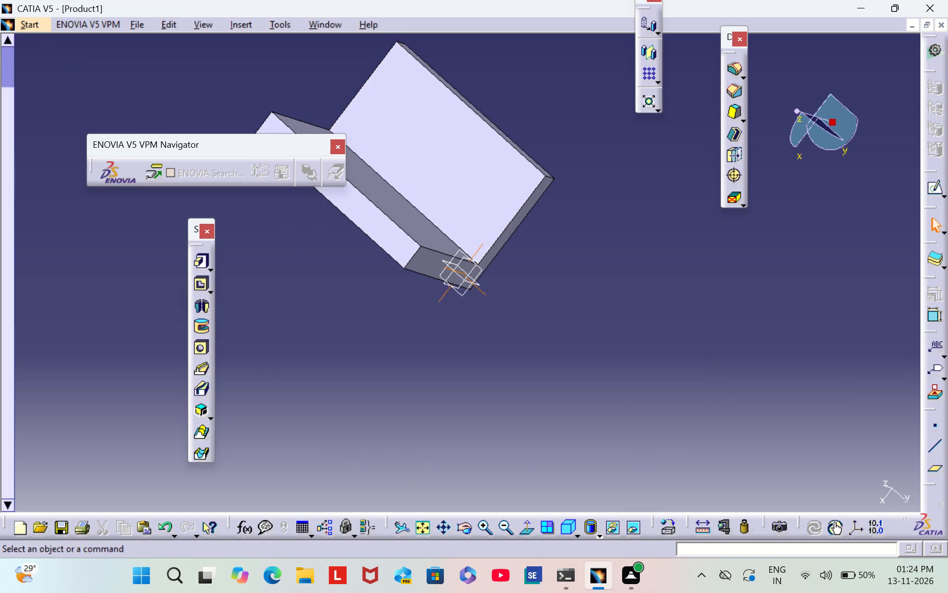
{"action": "middle_click_drag", "start_coordinate": [528, 78], "coordinate": [560, 225]}
{"action": "scroll", "coordinate": [513, 182], "scroll_direction": "down", "scroll_amount": 1}
{"action": "middle_click_drag", "start_coordinate": [513, 182], "coordinate": [596, 134]}
{"action": "right_click_drag", "start_coordinate": [513, 179], "coordinate": [596, 134]}
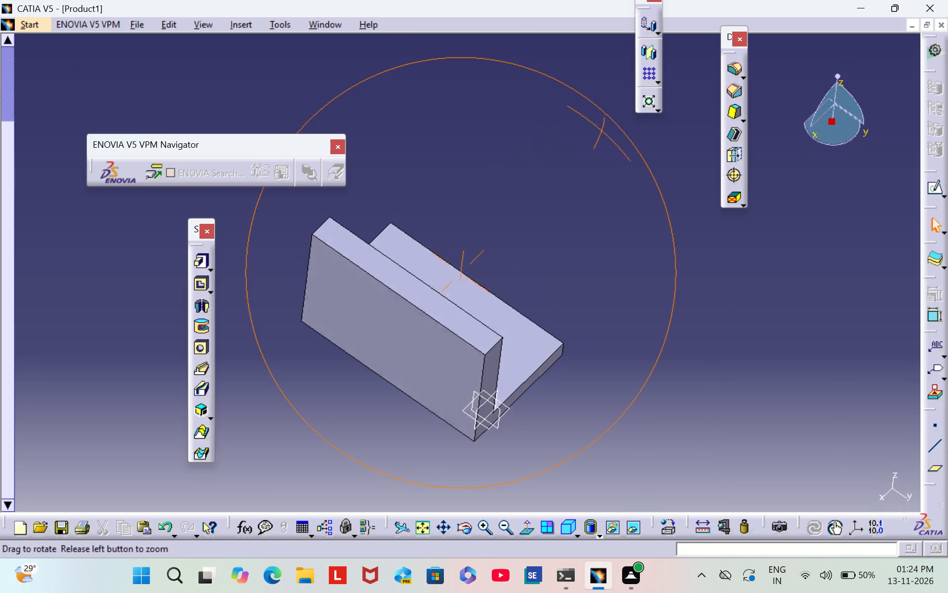
{"action": "right_click_drag", "start_coordinate": [596, 134], "coordinate": [593, 138]}
{"action": "middle_click_drag", "start_coordinate": [596, 134], "coordinate": [592, 139]}
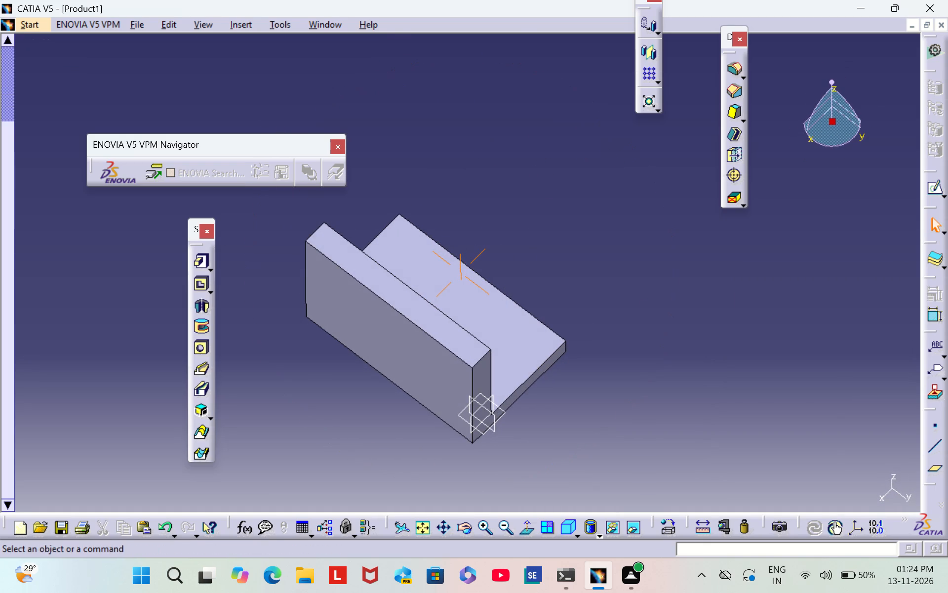
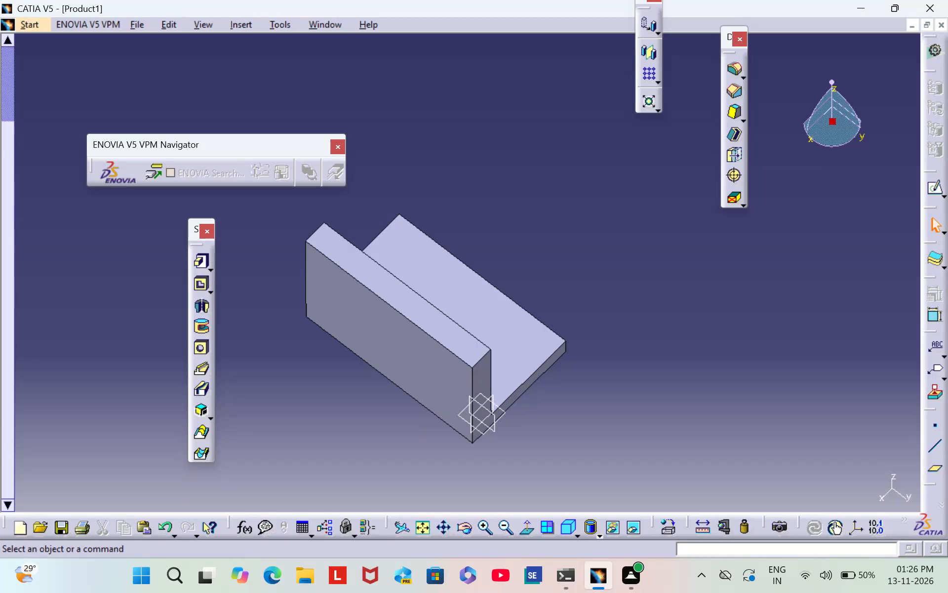
Apply a 5 mm edge fillet to the inner corner edge where the bracket's upright and lower legs meet.
{"action": "scroll", "coordinate": [587, 228], "scroll_direction": "down", "scroll_amount": 1}
{"action": "middle_click_drag", "start_coordinate": [588, 228], "coordinate": [425, 326]}
{"action": "right_click_drag", "start_coordinate": [589, 228], "coordinate": [425, 326]}
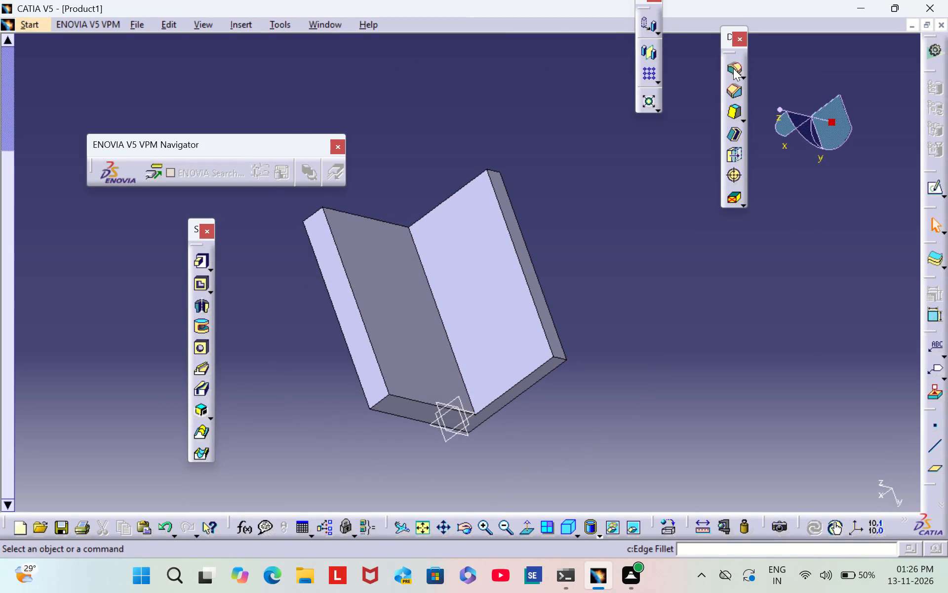
{"action": "left_click", "coordinate": [733, 68]}
{"action": "left_click", "coordinate": [442, 331]}
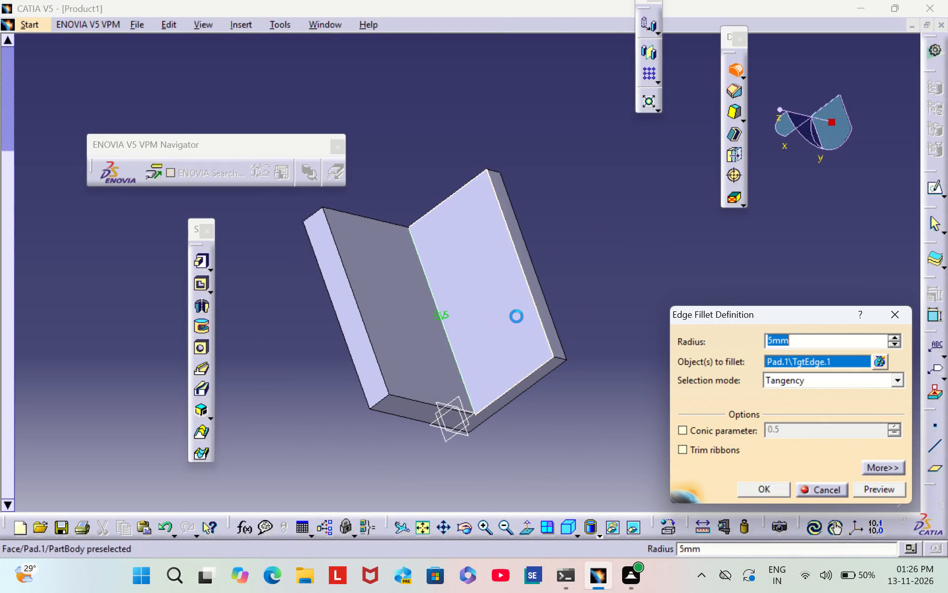
{"action": "left_click", "coordinate": [766, 487]}
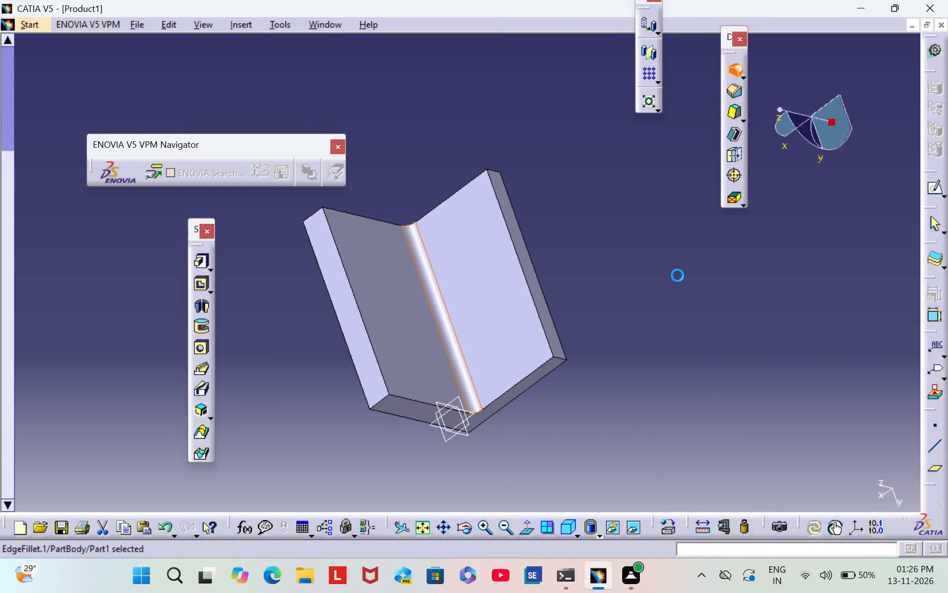
{"action": "left_click", "coordinate": [677, 275]}
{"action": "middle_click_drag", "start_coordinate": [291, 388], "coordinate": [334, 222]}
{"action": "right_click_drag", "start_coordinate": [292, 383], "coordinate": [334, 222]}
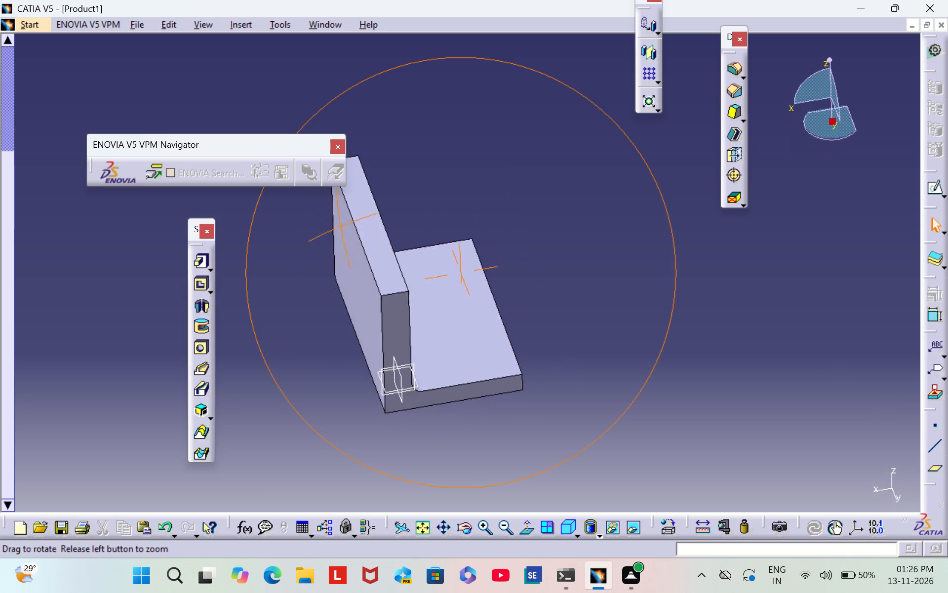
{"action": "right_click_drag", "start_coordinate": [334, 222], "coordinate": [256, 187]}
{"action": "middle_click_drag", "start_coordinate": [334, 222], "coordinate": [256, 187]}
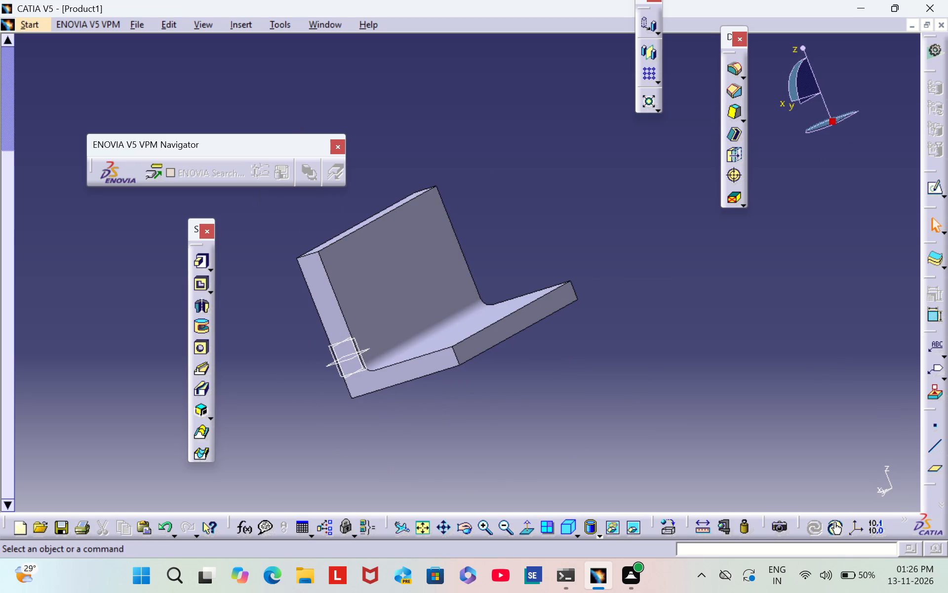
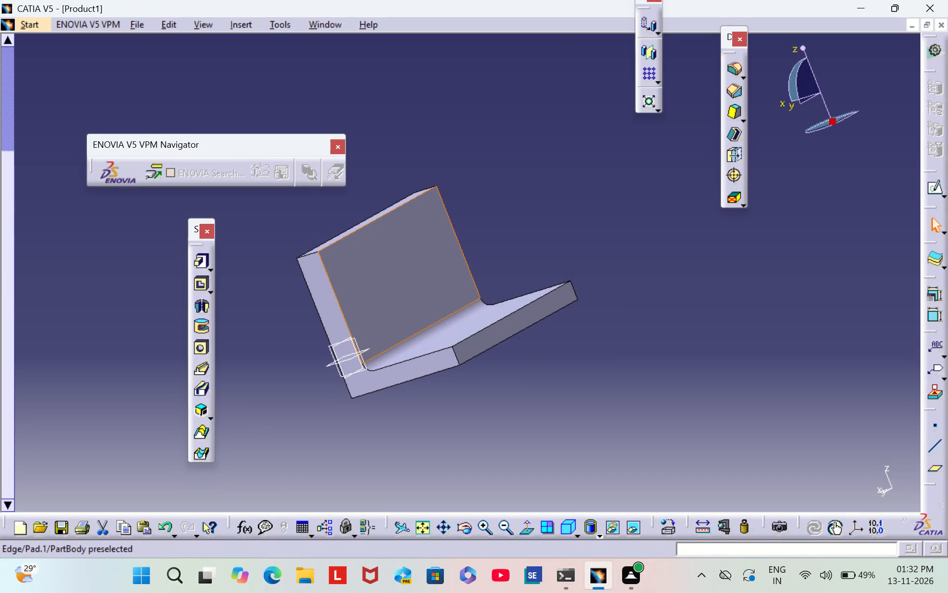
Open a sketch on the inner face of the bracket's upright leg.
{"action": "left_click", "coordinate": [929, 192]}
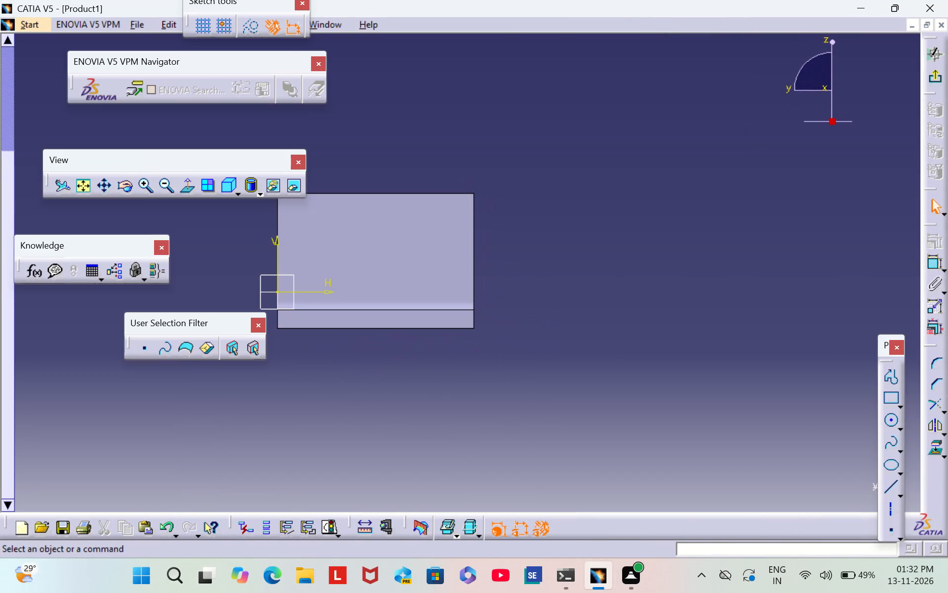
{"action": "scroll", "coordinate": [395, 377], "scroll_direction": "down", "scroll_amount": 1}
{"action": "middle_click_drag", "start_coordinate": [395, 377], "coordinate": [510, 393]}
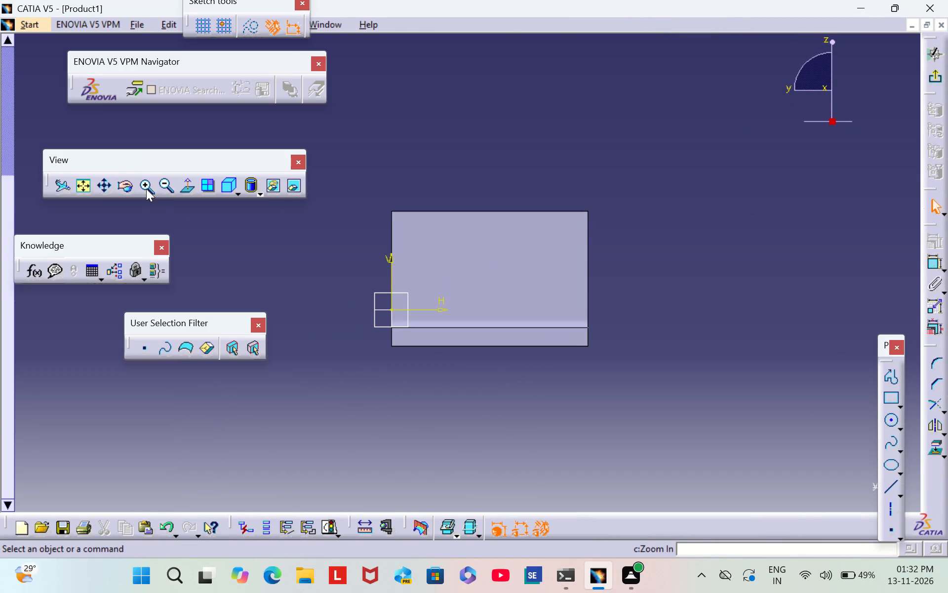
{"action": "triple_click", "coordinate": [146, 189]}
{"action": "left_click", "coordinate": [146, 188]}
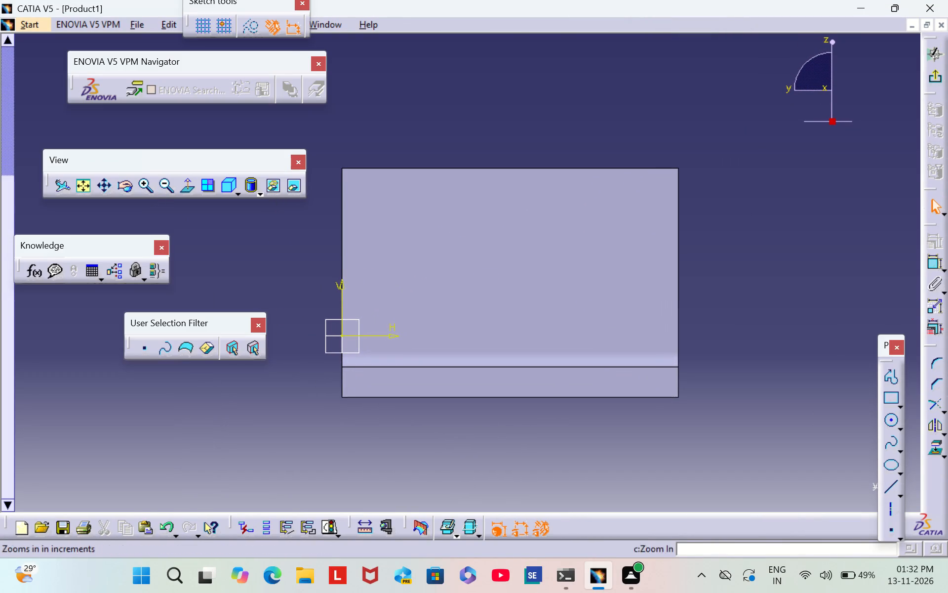
{"action": "middle_click_drag", "start_coordinate": [250, 262], "coordinate": [270, 263]}
Sketch an upper row of three circles, radii about 6, 7 and 7.5 mm, centred at H about 18, 54 and 88 mm, V about 42 mm.
{"action": "left_click", "coordinate": [893, 418]}
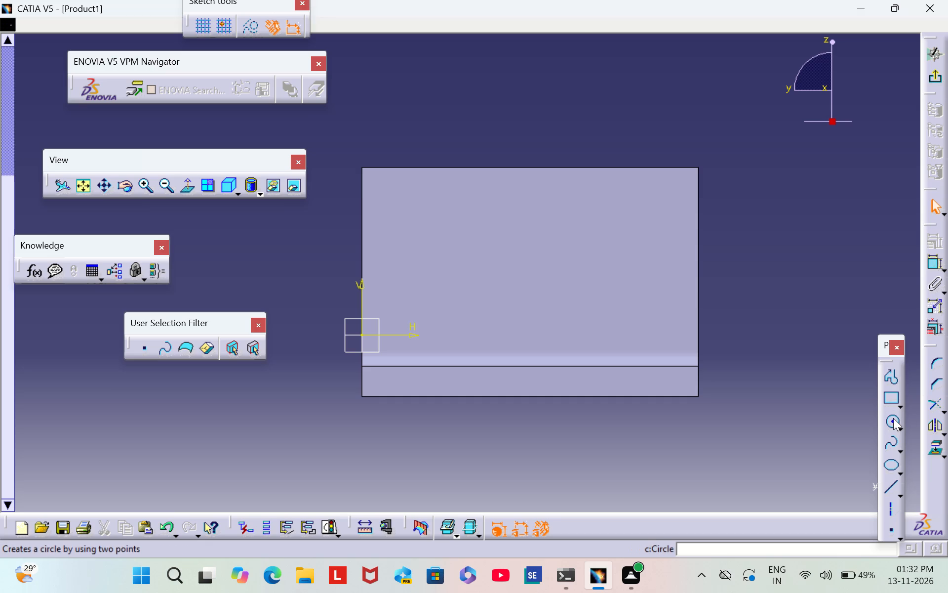
{"action": "left_click", "coordinate": [416, 206]}
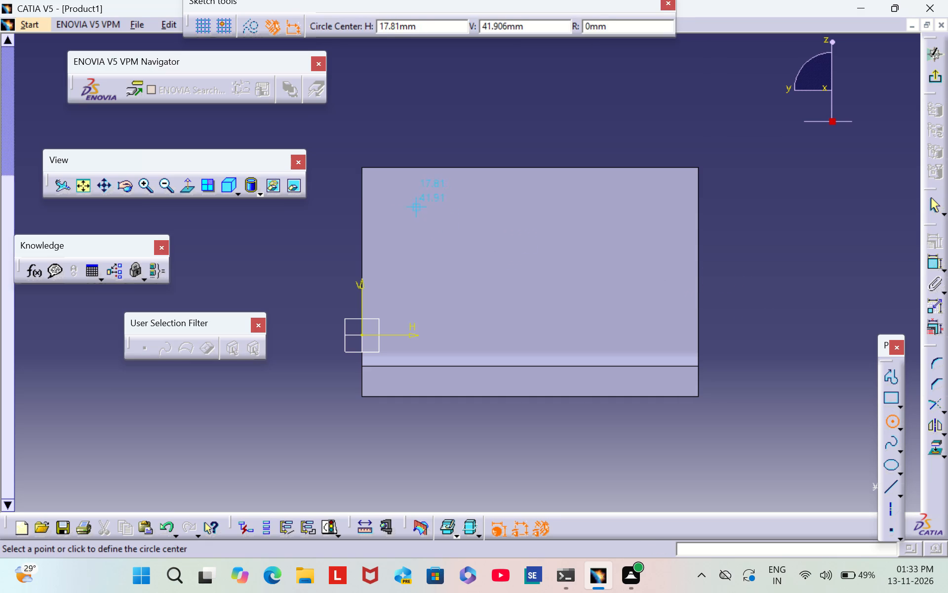
{"action": "left_click", "coordinate": [434, 207]}
{"action": "left_click", "coordinate": [820, 302]}
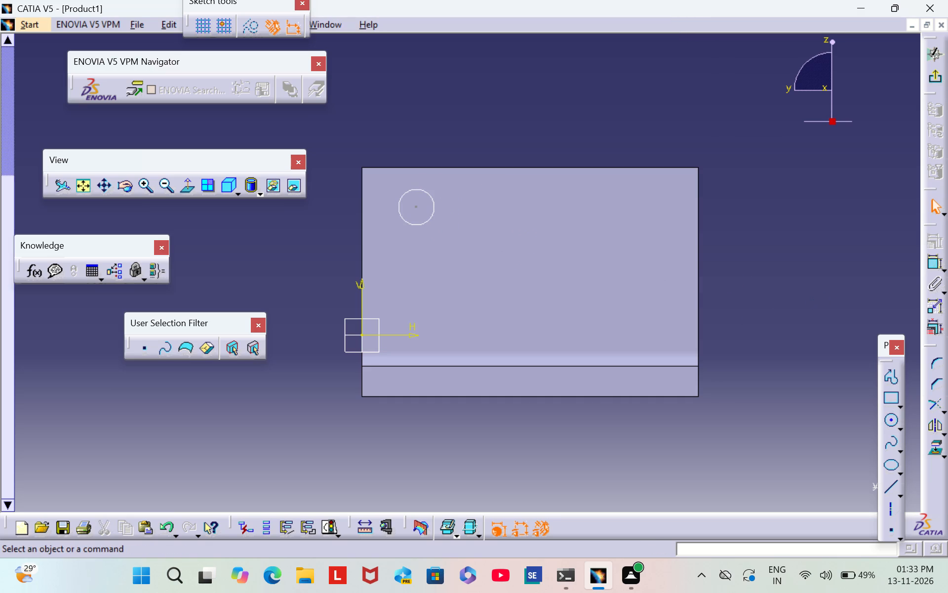
{"action": "left_click", "coordinate": [892, 418]}
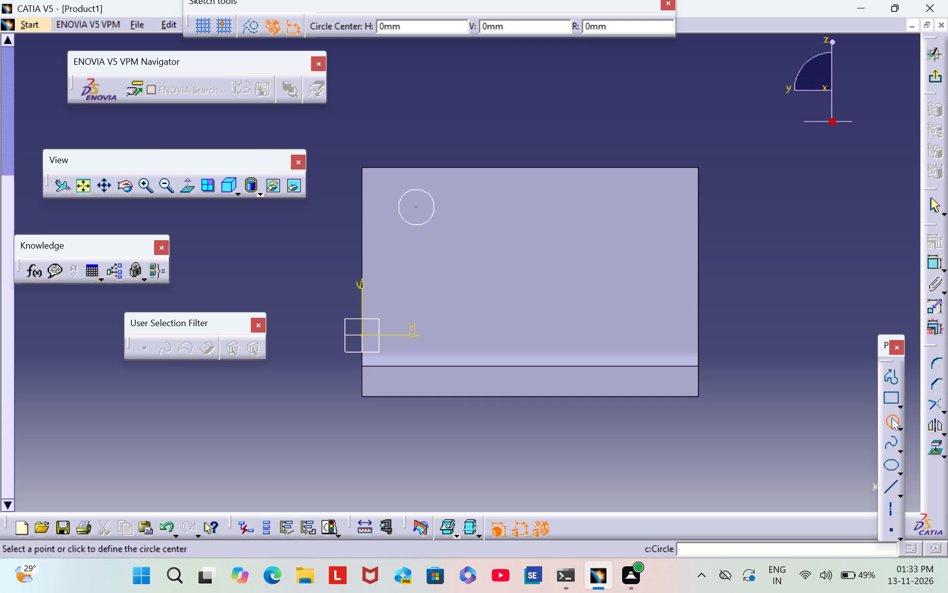
{"action": "left_click", "coordinate": [528, 205]}
{"action": "left_click", "coordinate": [549, 204]}
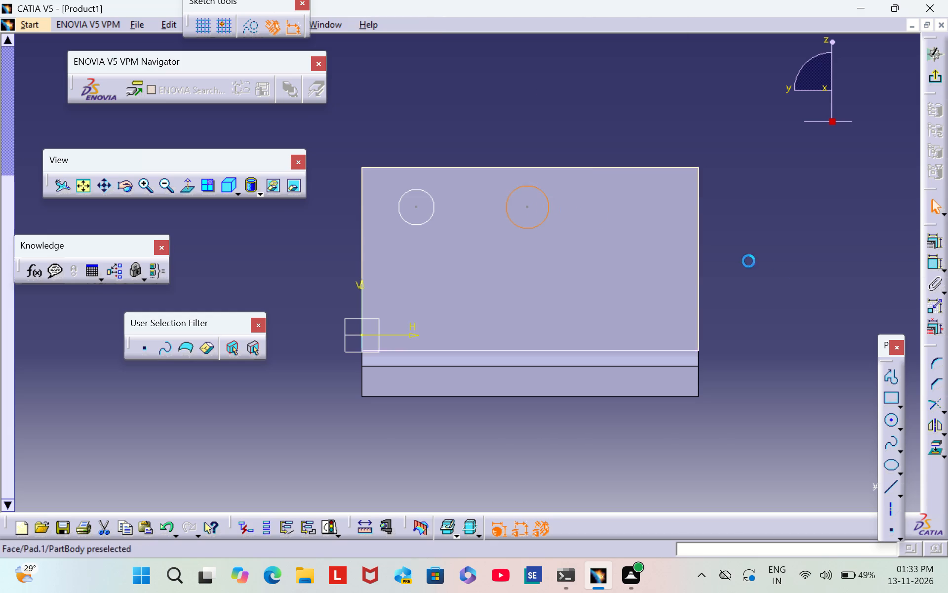
{"action": "left_click", "coordinate": [851, 335]}
{"action": "left_click", "coordinate": [890, 419]}
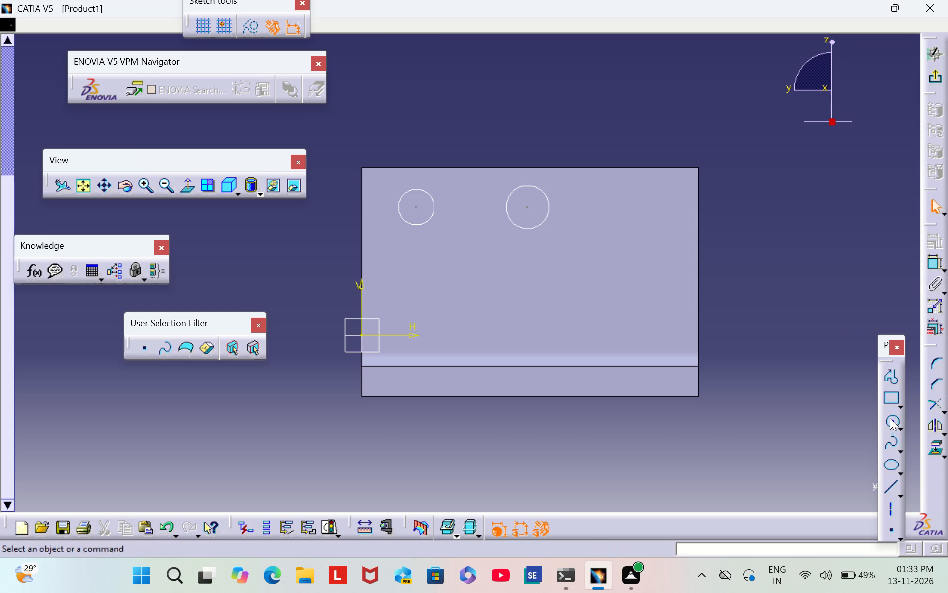
{"action": "left_click", "coordinate": [631, 207]}
{"action": "left_click", "coordinate": [648, 222]}
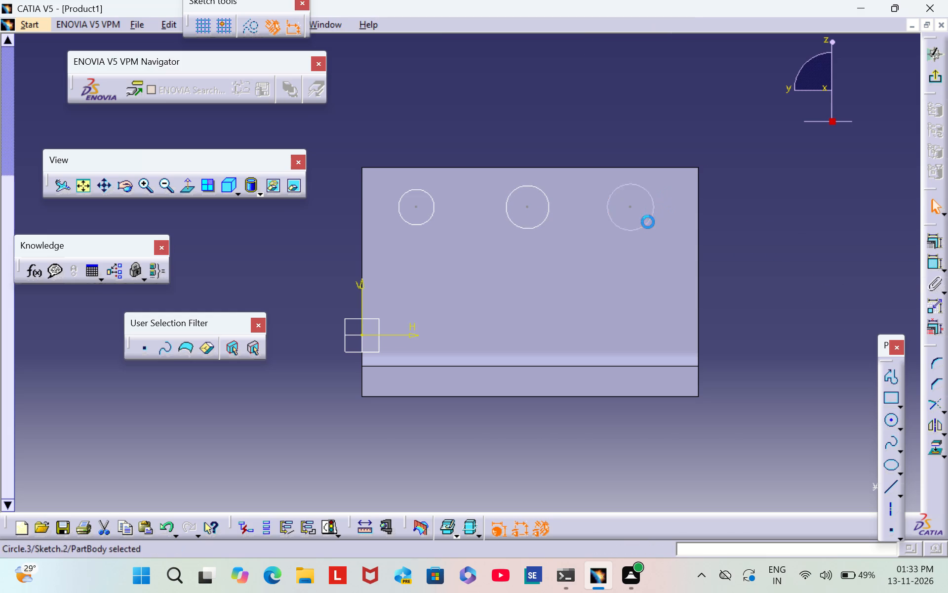
{"action": "left_click", "coordinate": [836, 222]}
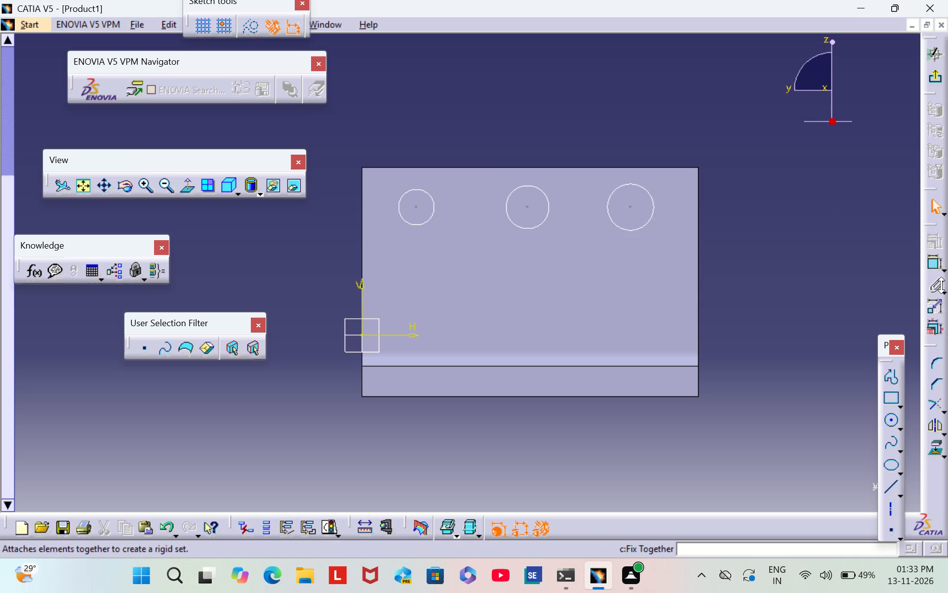
Sketch a lower row of three circles directly beneath the upper ones, with their centres aligned at V about 14 mm.
{"action": "left_click", "coordinate": [893, 422]}
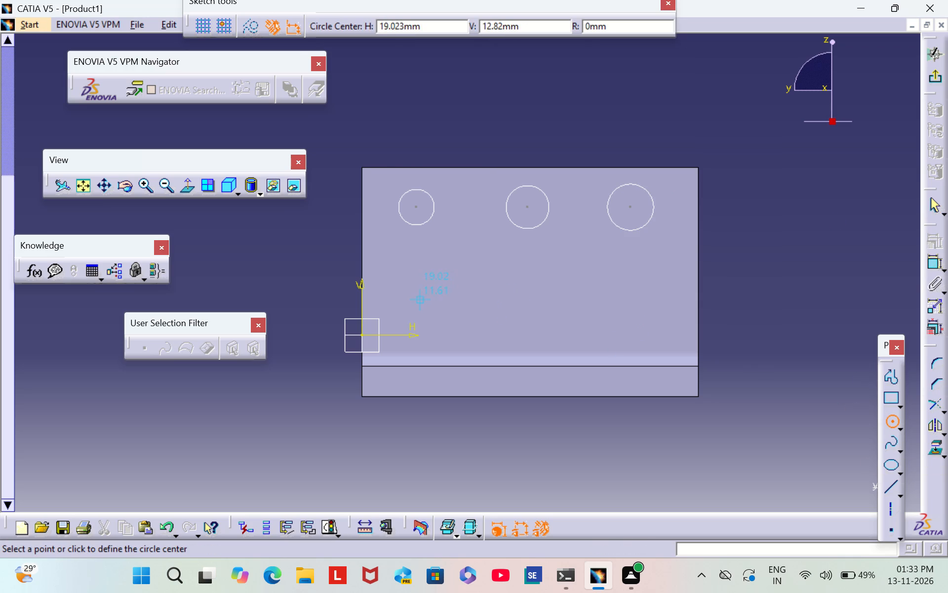
{"action": "left_click", "coordinate": [416, 292]}
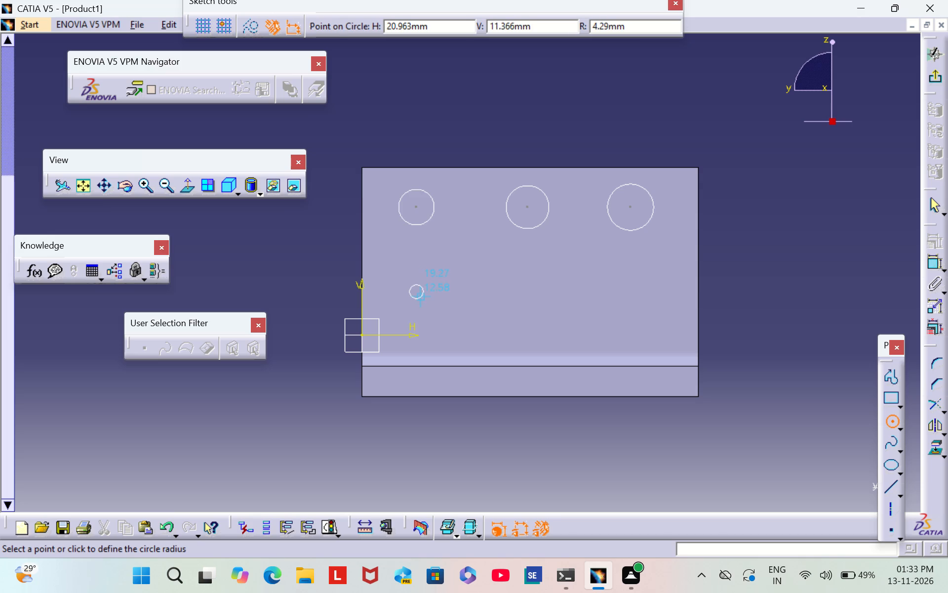
{"action": "left_click", "coordinate": [434, 298]}
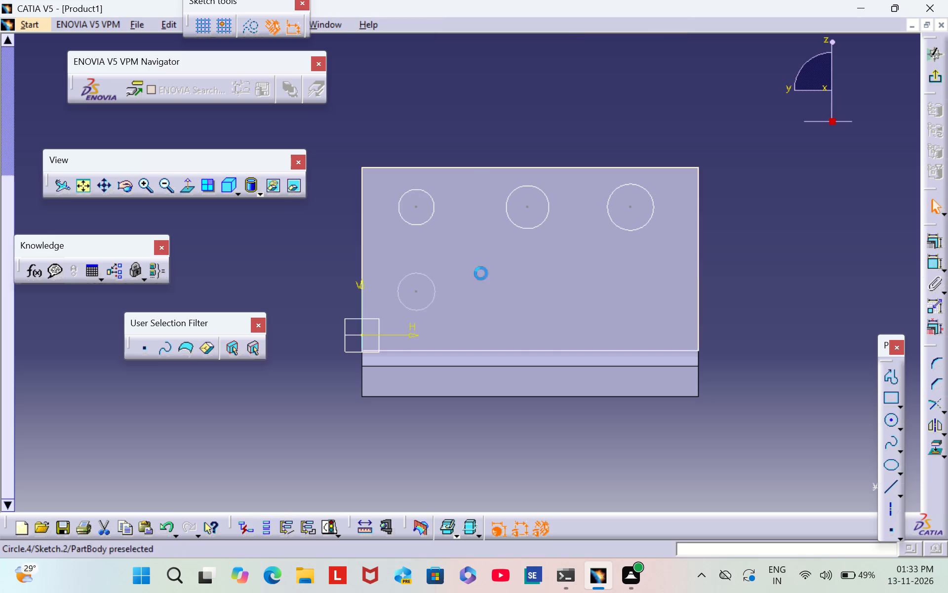
{"action": "left_click", "coordinate": [891, 420]}
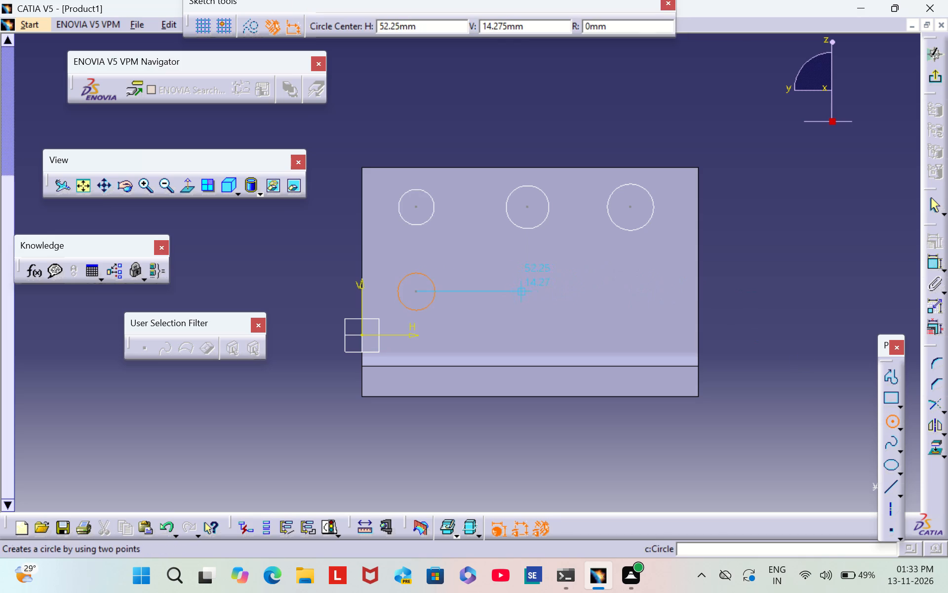
{"action": "left_click", "coordinate": [526, 293]}
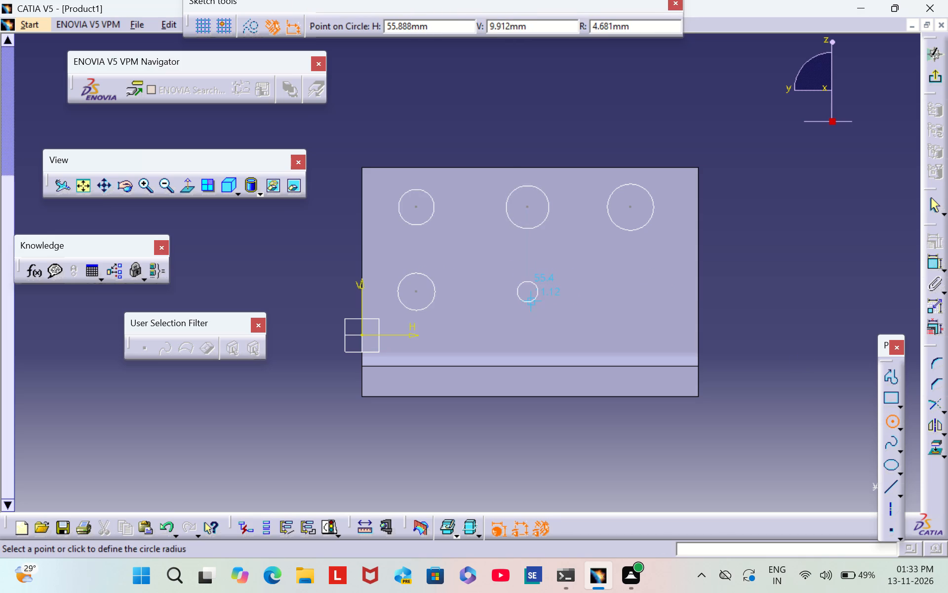
{"action": "left_click", "coordinate": [537, 307]}
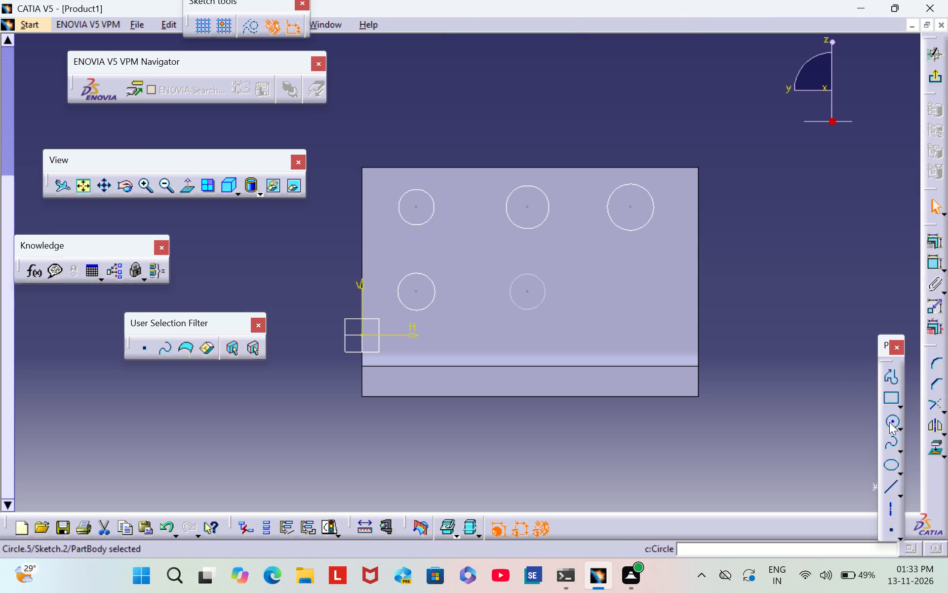
{"action": "left_click", "coordinate": [891, 423]}
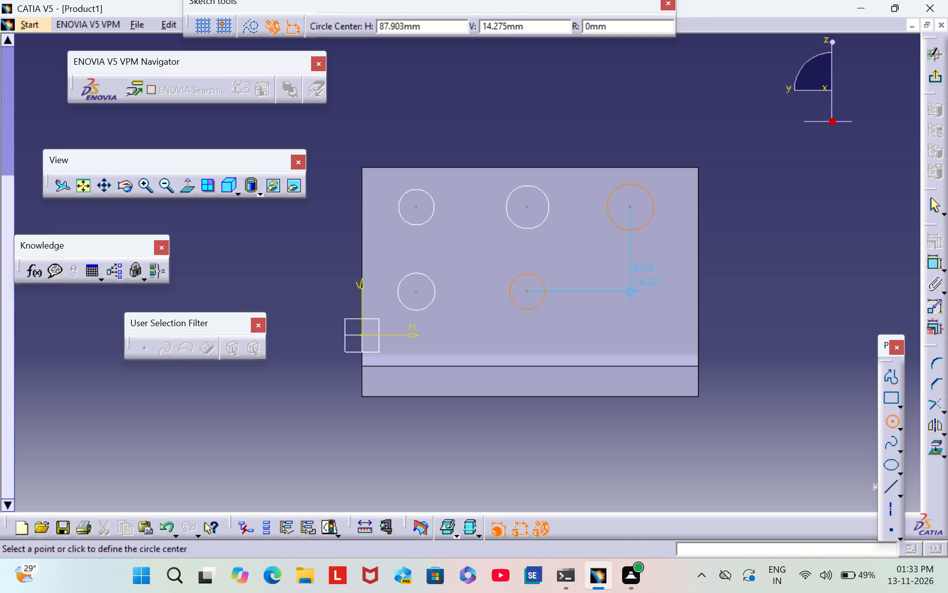
{"action": "left_click", "coordinate": [632, 291]}
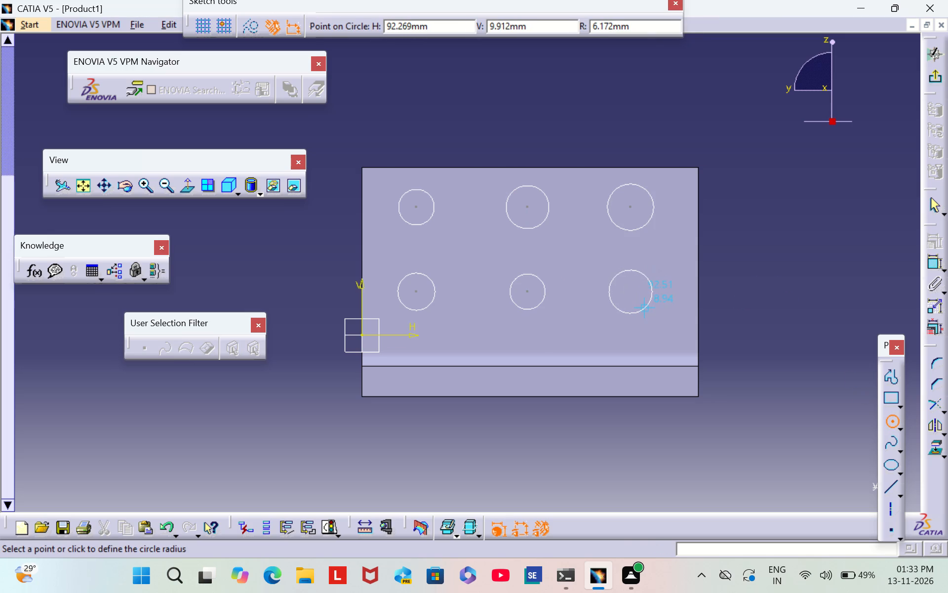
{"action": "left_click", "coordinate": [645, 306]}
{"action": "left_click", "coordinate": [817, 289]}
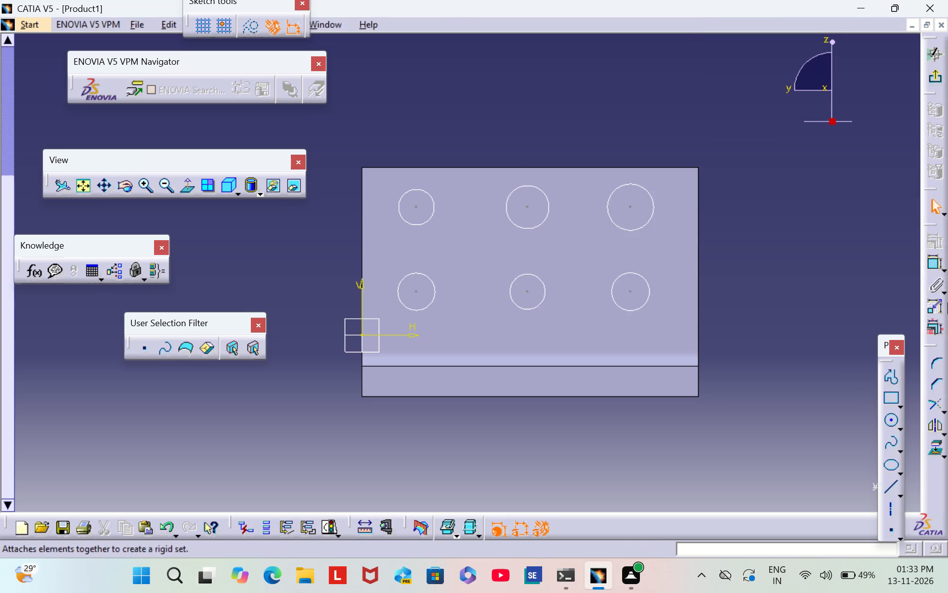
Dimension the upper-row circle nearest the V axis as a radius instead of a diameter and set it to 5 mm.
{"action": "left_click", "coordinate": [934, 266]}
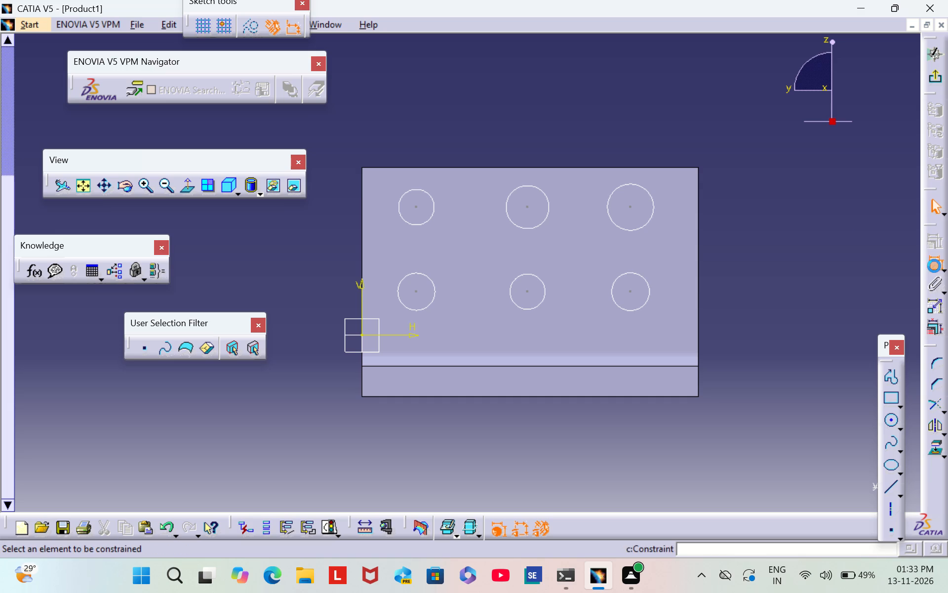
{"action": "left_click", "coordinate": [435, 212]}
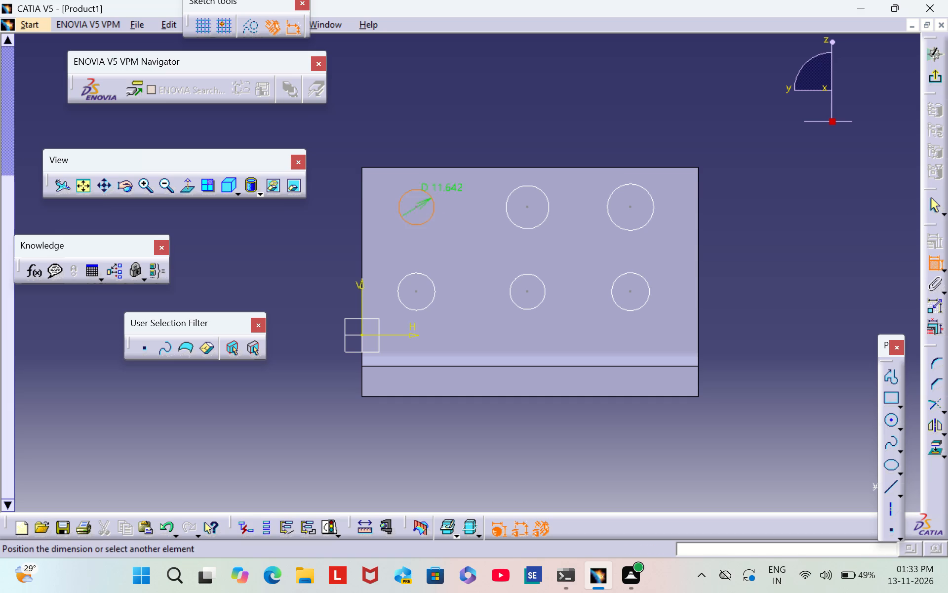
{"action": "left_click", "coordinate": [457, 139]}
{"action": "double_click", "coordinate": [457, 136]}
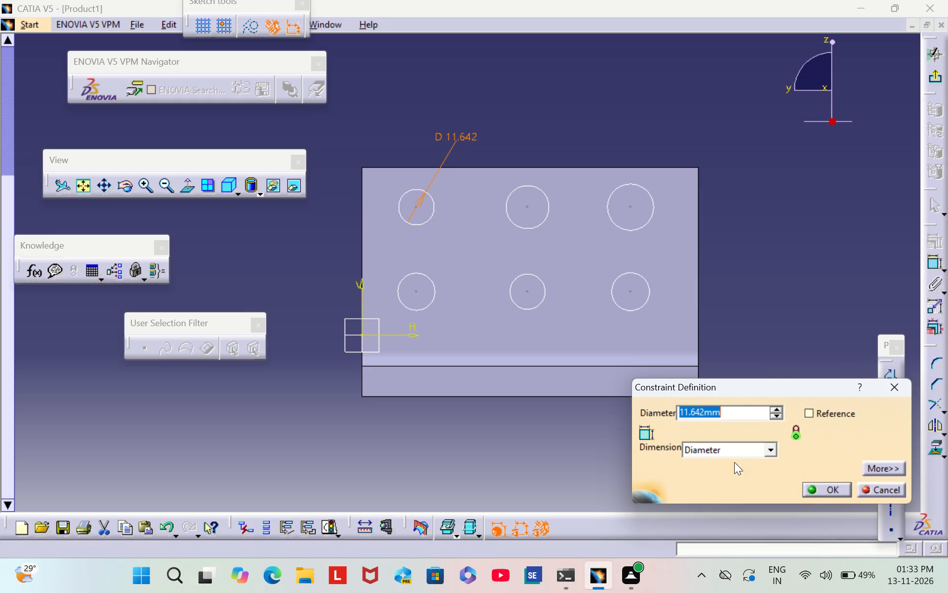
{"action": "left_click", "coordinate": [718, 451]}
{"action": "left_click", "coordinate": [719, 465]}
{"action": "left_click", "coordinate": [721, 412]}
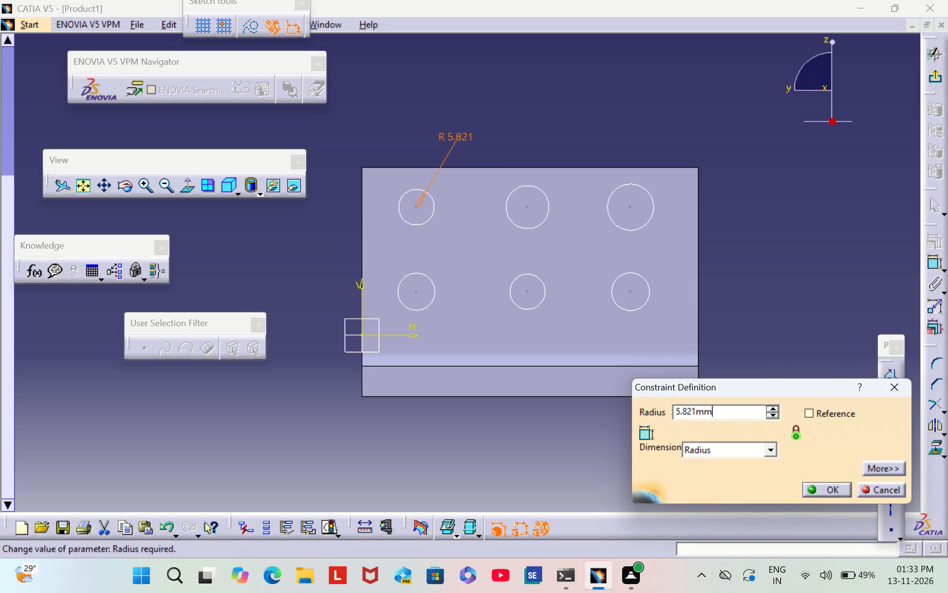
{"action": "key", "text": "BackSpace"}
{"action": "key", "text": "BackSpace"}
{"action": "key", "text": "BackSpace"}
{"action": "key", "text": "BackSpace"}
{"action": "key", "text": "BackSpace"}
{"action": "key", "text": "BackSpace"}
{"action": "key", "text": "BackSpace"}
{"action": "key", "text": "BackSpace"}
{"action": "key", "text": "5"}
{"action": "key", "text": "Return"}
{"action": "left_click", "coordinate": [760, 347]}
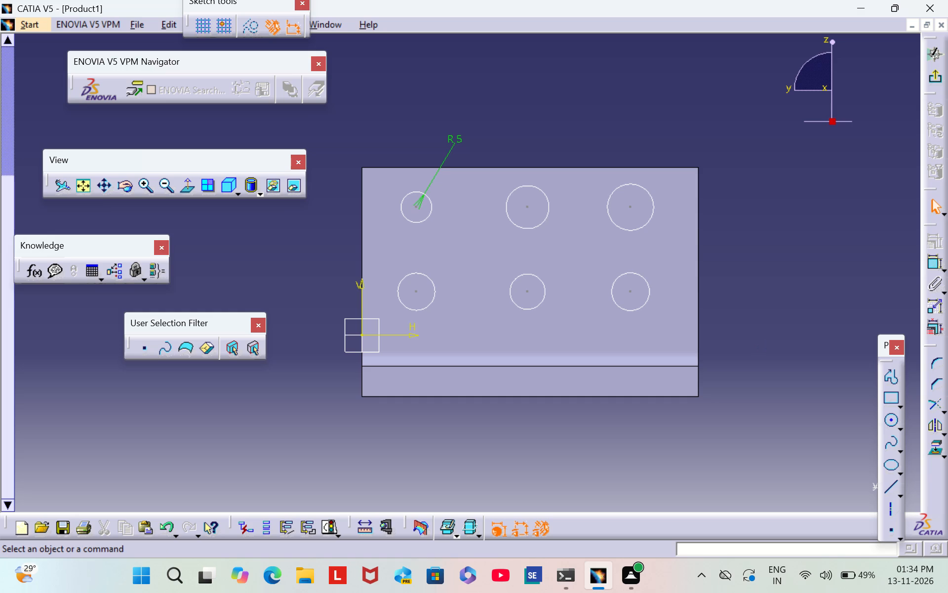
Add a radius constraint to the middle circle of the upper row and set it to 5 mm.
{"action": "left_click", "coordinate": [935, 263]}
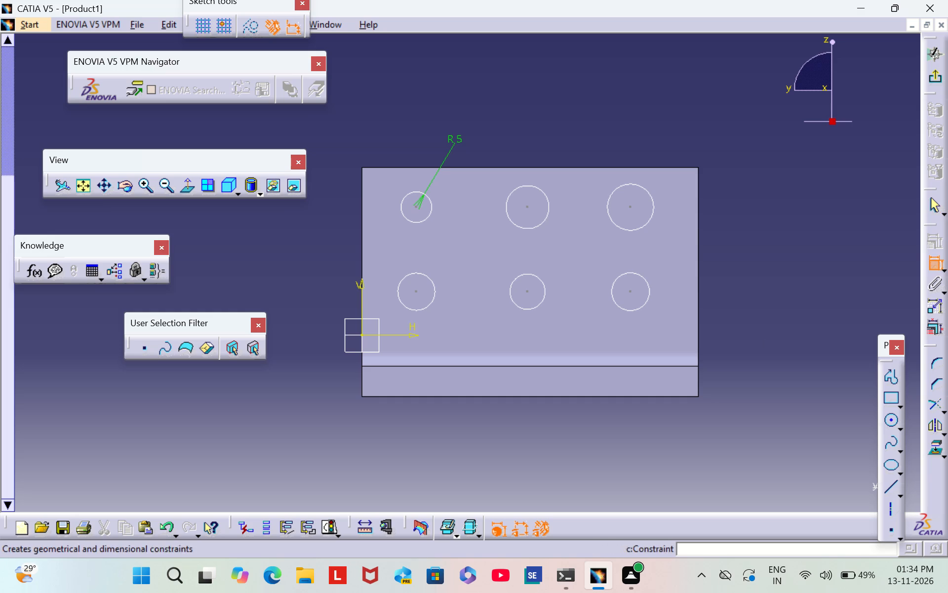
{"action": "left_click", "coordinate": [547, 209]}
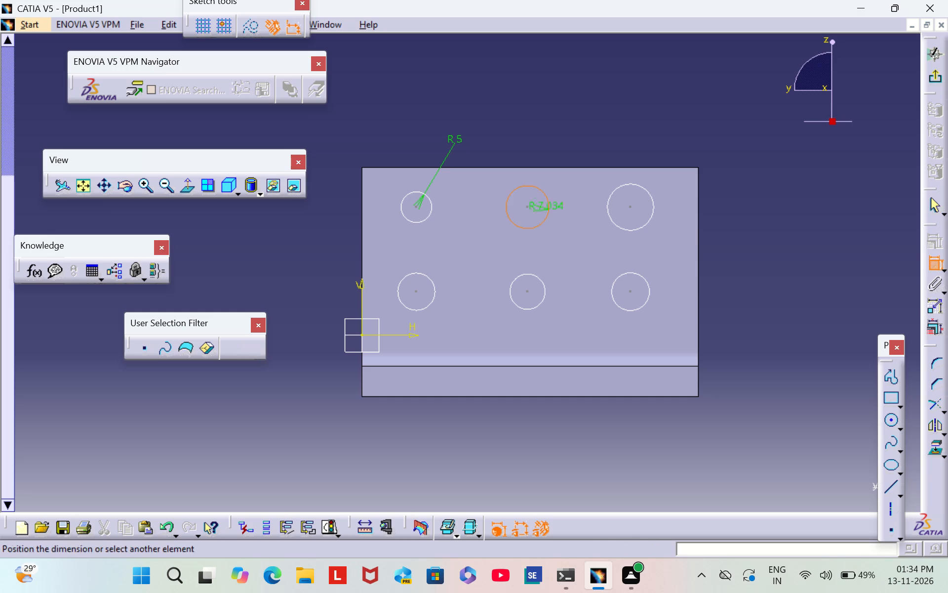
{"action": "left_click", "coordinate": [548, 141]}
{"action": "double_click", "coordinate": [550, 137]}
{"action": "key", "text": "BackSpace"}
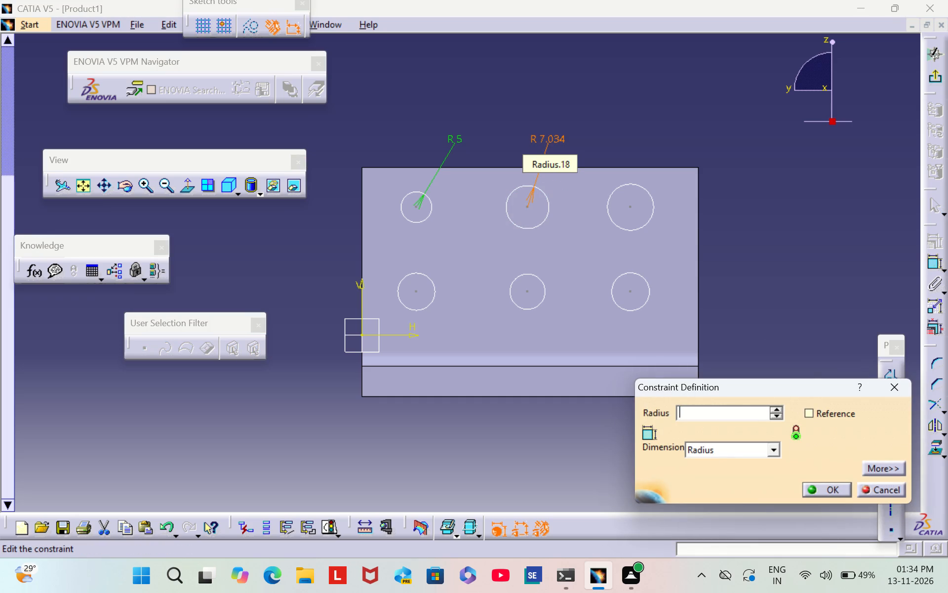
{"action": "key", "text": "5"}
{"action": "key", "text": "Return"}
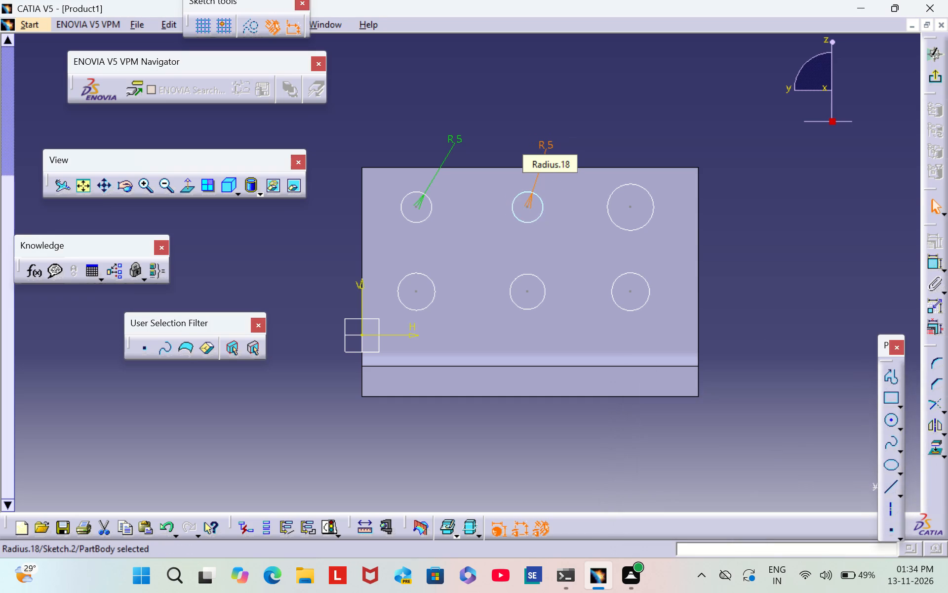
{"action": "left_click", "coordinate": [788, 286]}
Add a radius constraint to the upper-row circle farthest from the V axis and set it to 5 mm.
{"action": "double_click", "coordinate": [937, 266]}
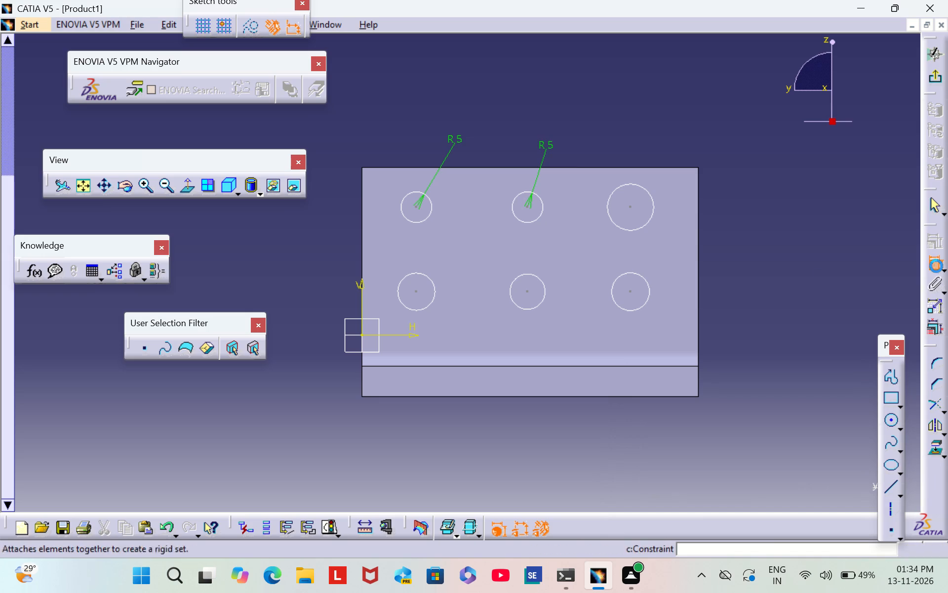
{"action": "left_click", "coordinate": [654, 203]}
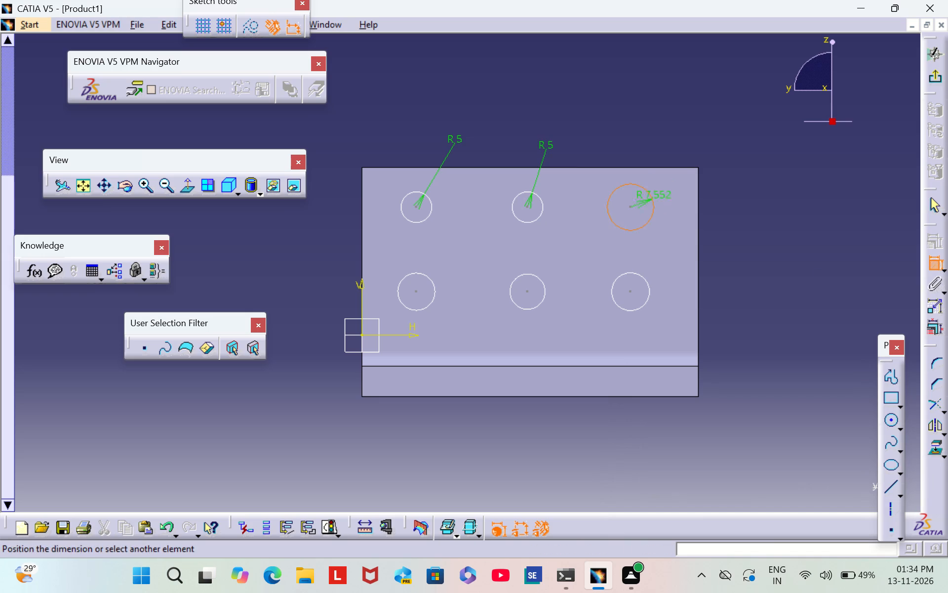
{"action": "left_click", "coordinate": [671, 114]}
{"action": "double_click", "coordinate": [680, 109]}
{"action": "key", "text": "BackSpace"}
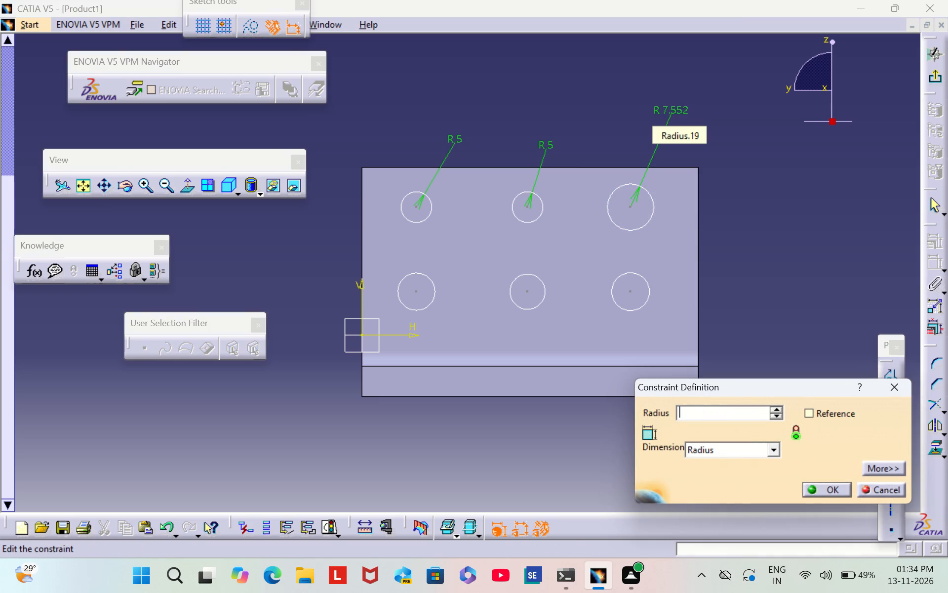
{"action": "key", "text": "5"}
{"action": "key", "text": "Return"}
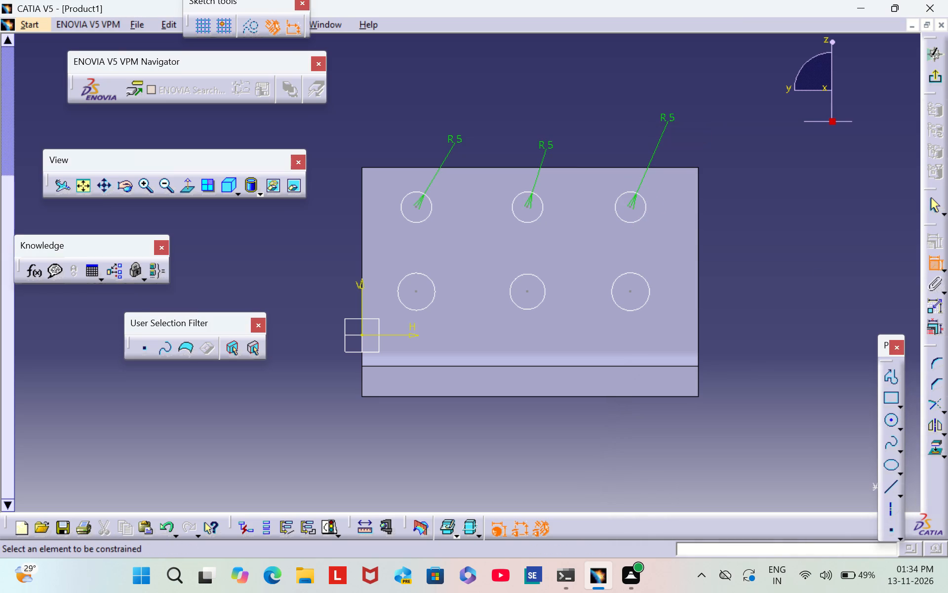
{"action": "left_click", "coordinate": [820, 303]}
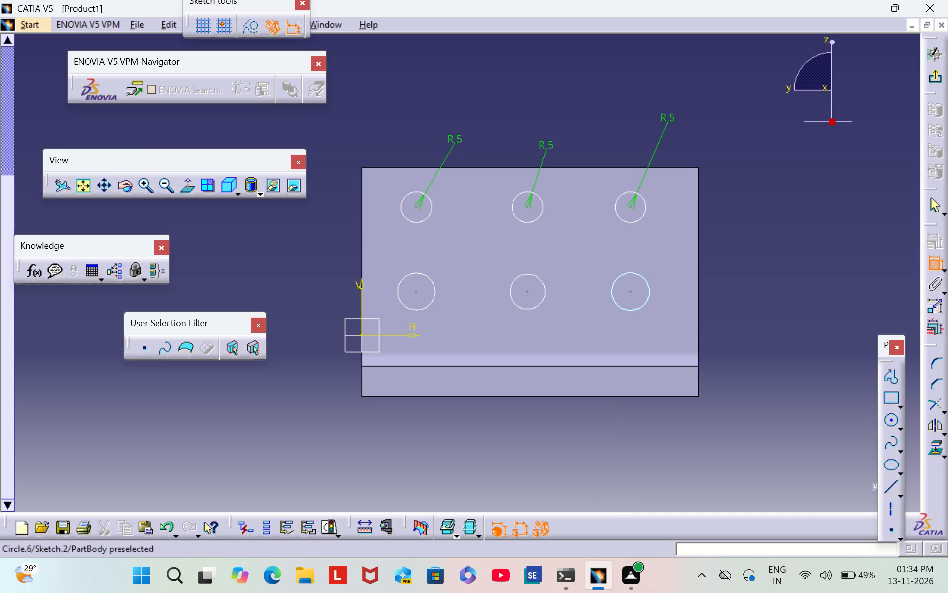
Add a radius constraint to the lower-row circle farthest from the V axis and set it to 5 mm.
{"action": "left_click", "coordinate": [648, 300]}
{"action": "left_click", "coordinate": [739, 320]}
{"action": "double_click", "coordinate": [741, 315]}
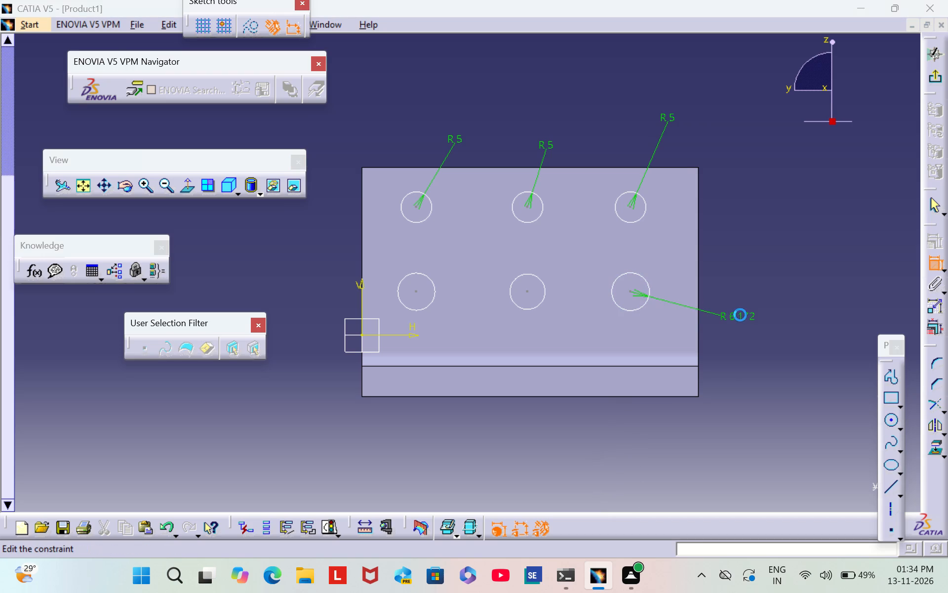
{"action": "key", "text": "BackSpace"}
{"action": "key", "text": "5"}
{"action": "key", "text": "Return"}
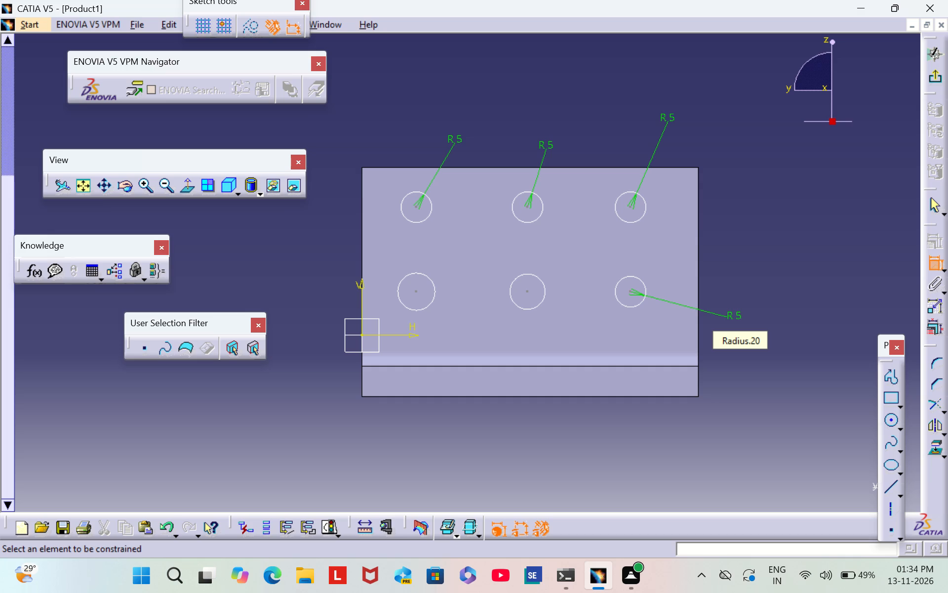
Add a radius constraint to the middle circle of the lower row and set it to 5 mm.
{"action": "left_click", "coordinate": [534, 305]}
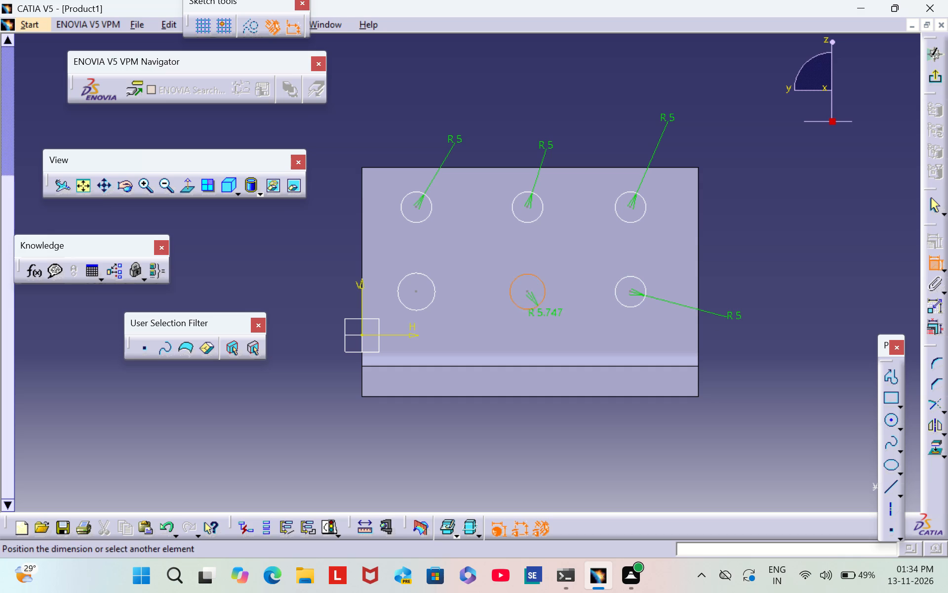
{"action": "left_click", "coordinate": [563, 331]}
{"action": "double_click", "coordinate": [566, 324]}
{"action": "key", "text": "BackSpace"}
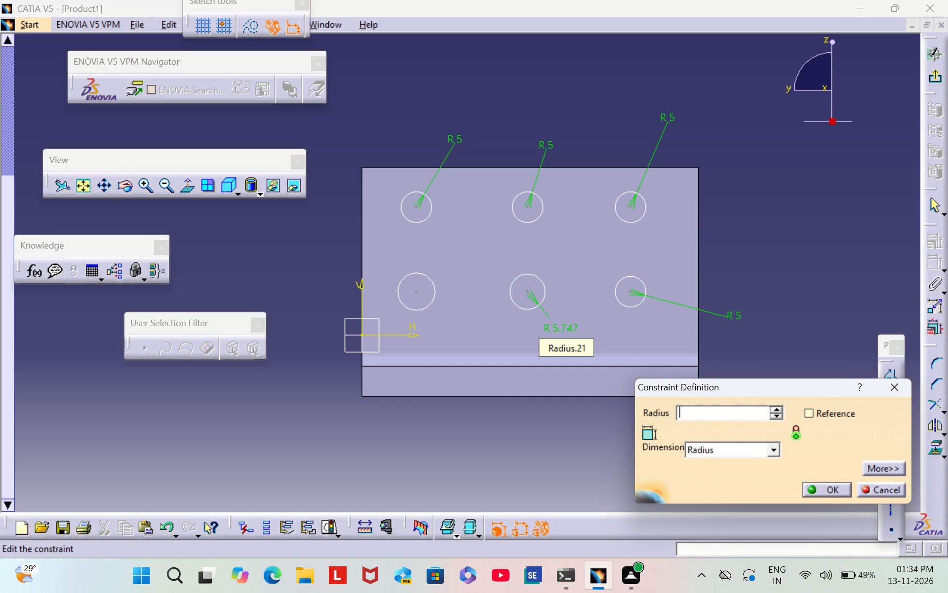
{"action": "key", "text": "5"}
{"action": "key", "text": "Return"}
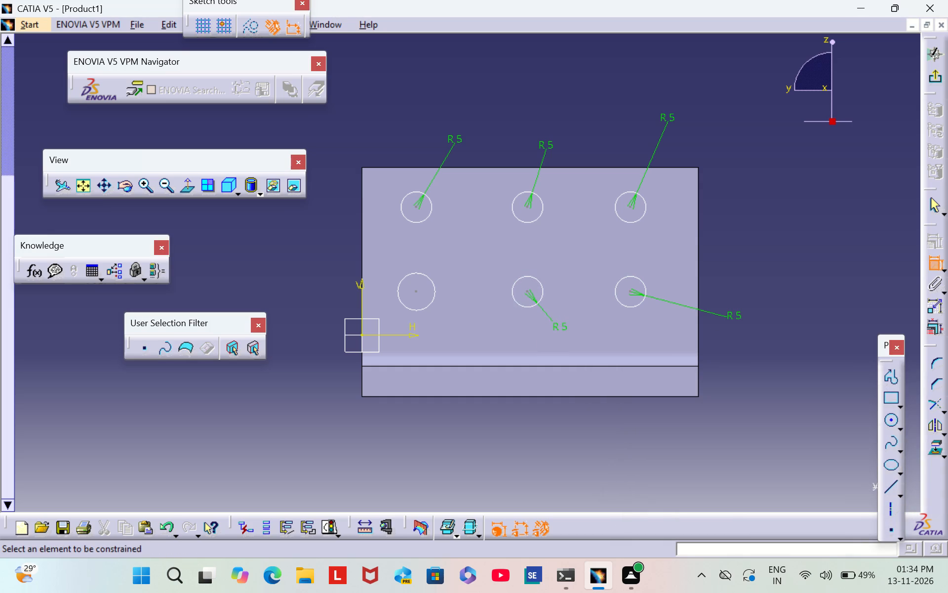
Add a radius constraint to the lower-row circle nearest the V axis and set it to 5 mm.
{"action": "left_click", "coordinate": [417, 310]}
{"action": "left_click", "coordinate": [320, 312]}
{"action": "double_click", "coordinate": [328, 311]}
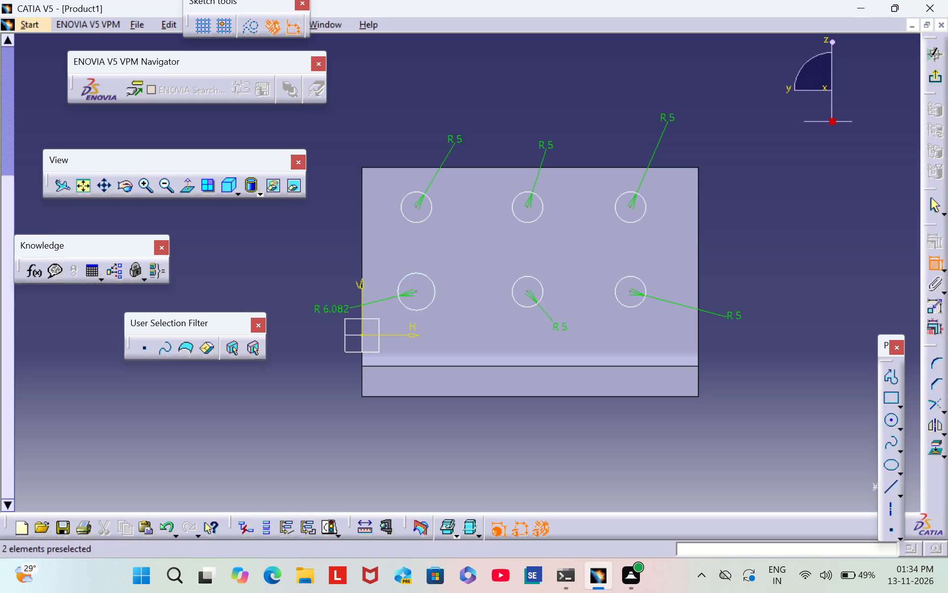
{"action": "key", "text": "BackSpace"}
{"action": "key", "text": "5"}
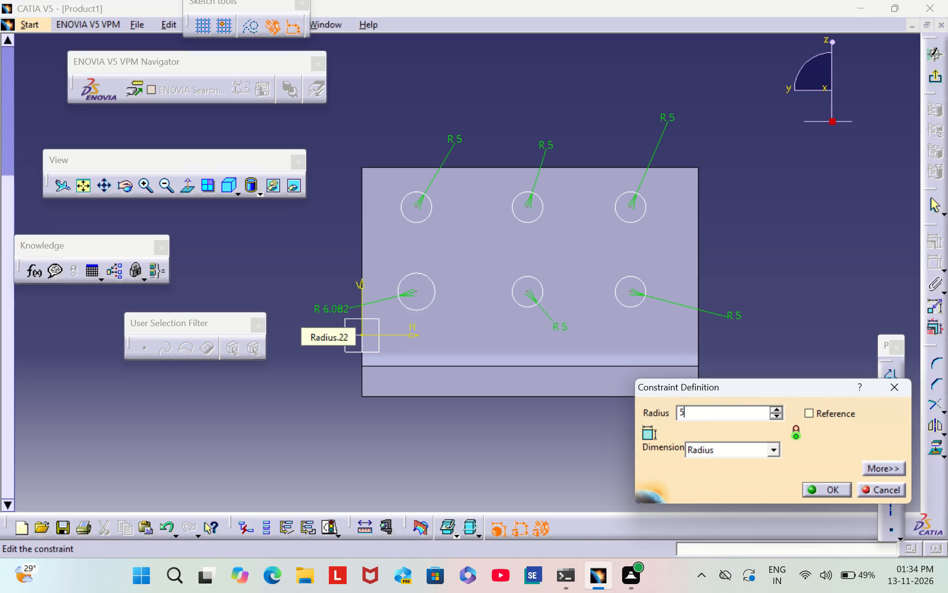
{"action": "key", "text": "Return"}
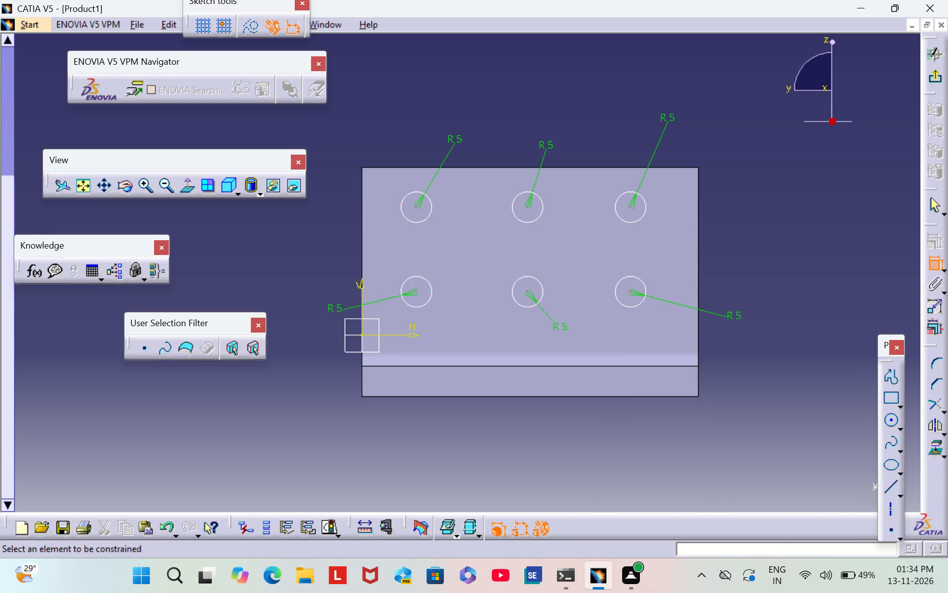
Constrain the centre of the upper-row circle nearest the V axis to 10 mm from the leg's upper edge.
{"action": "left_click", "coordinate": [413, 168]}
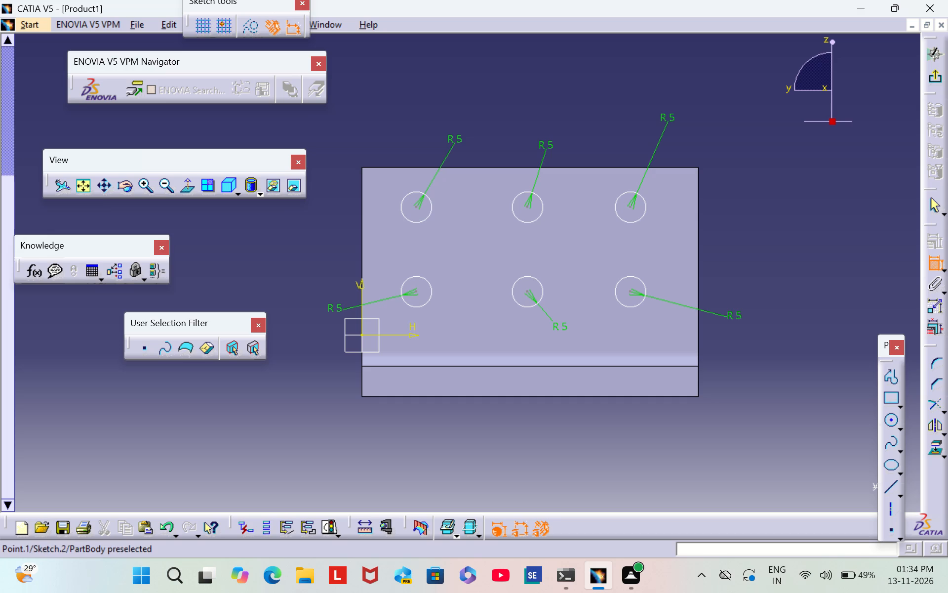
{"action": "left_click", "coordinate": [415, 208]}
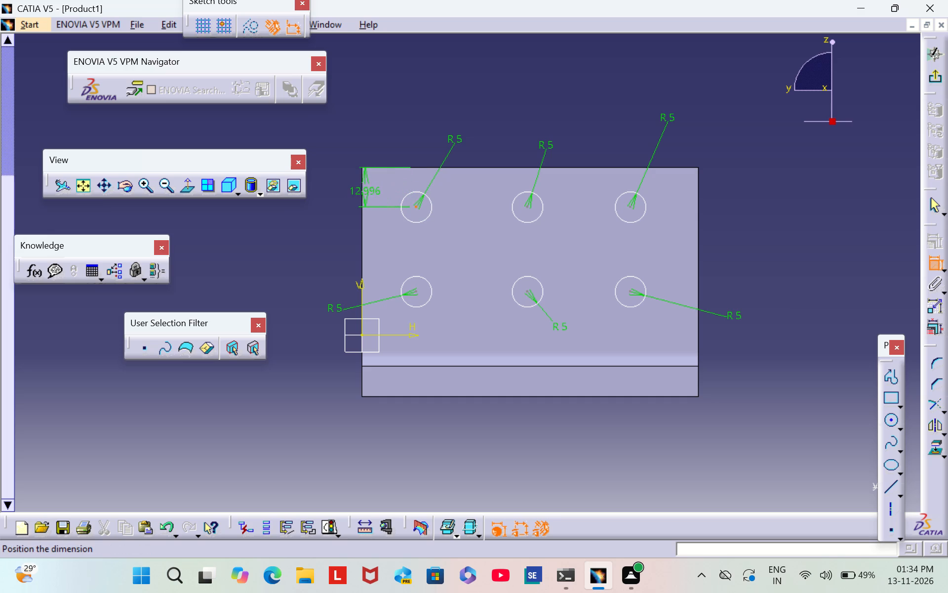
{"action": "left_click", "coordinate": [351, 186]}
{"action": "double_click", "coordinate": [349, 184]}
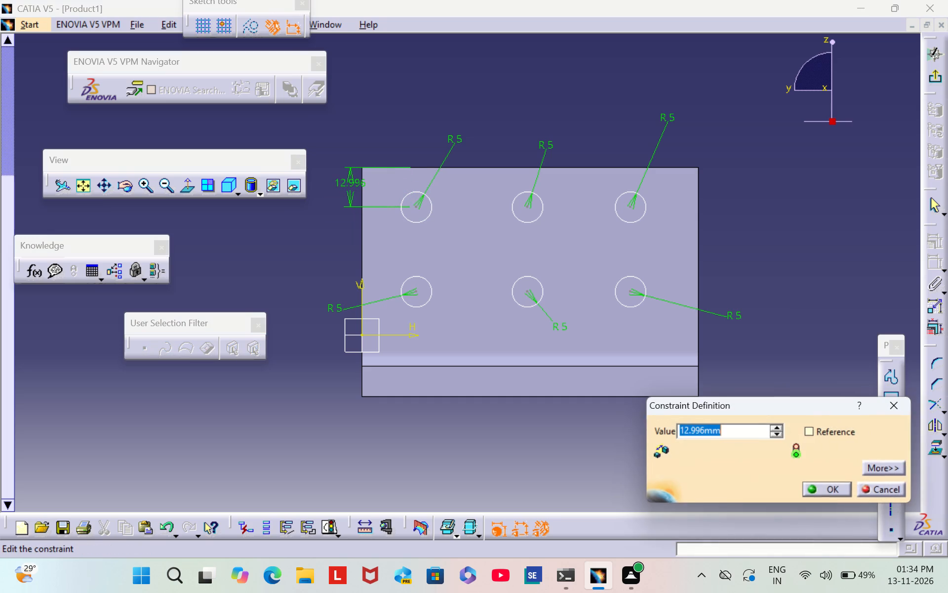
{"action": "key", "text": "BackSpace"}
{"action": "type", "text": "10"}
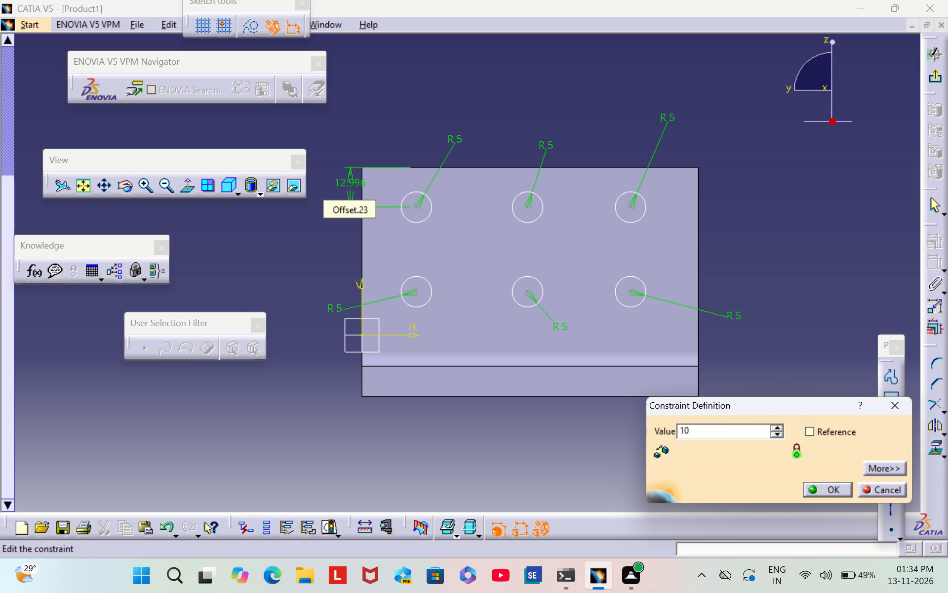
{"action": "key", "text": "Return"}
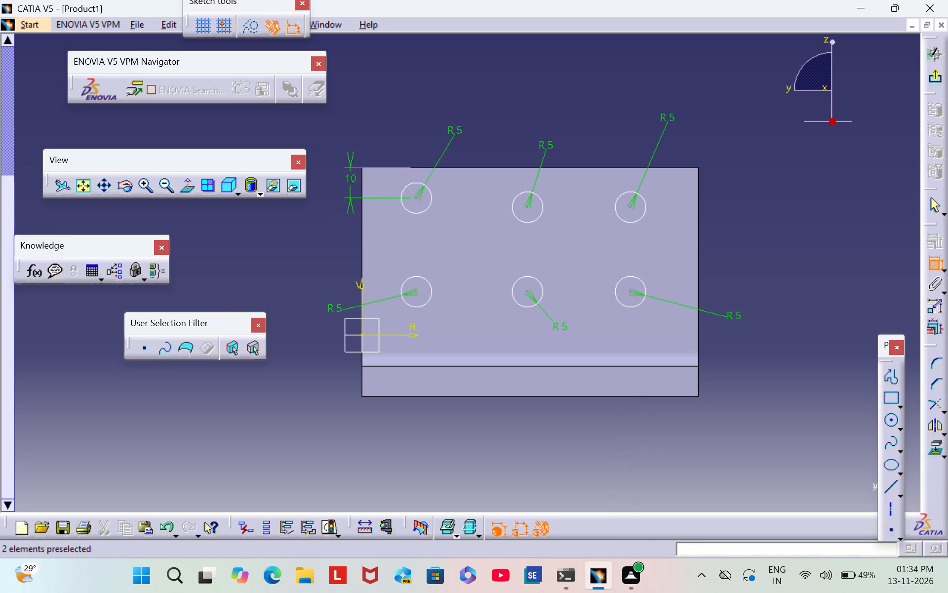
Constrain the centre of the upper-row circle farthest from the V axis to 10 mm from the leg's upper edge.
{"action": "left_click", "coordinate": [630, 208]}
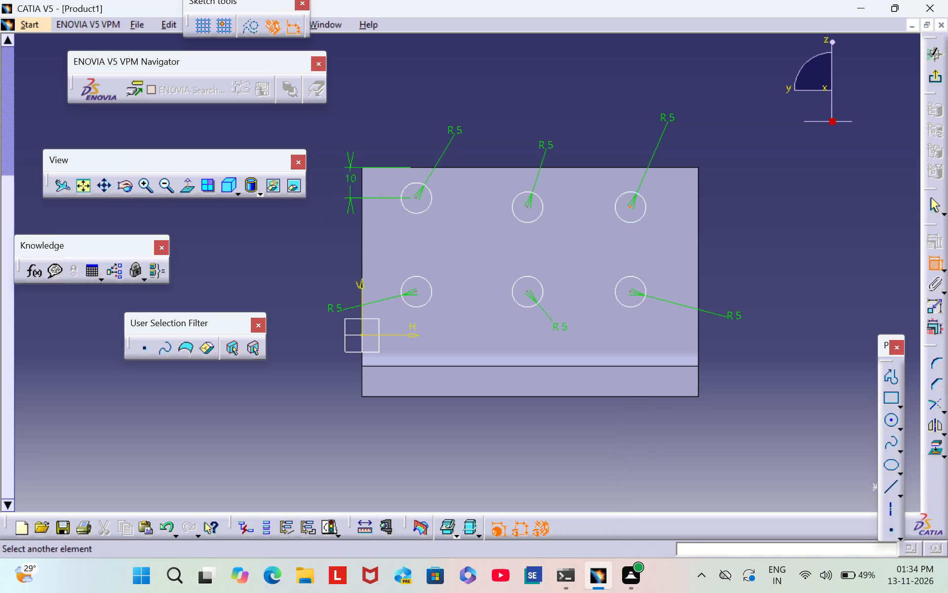
{"action": "left_click", "coordinate": [632, 165]}
{"action": "left_click", "coordinate": [723, 198]}
{"action": "double_click", "coordinate": [722, 193]}
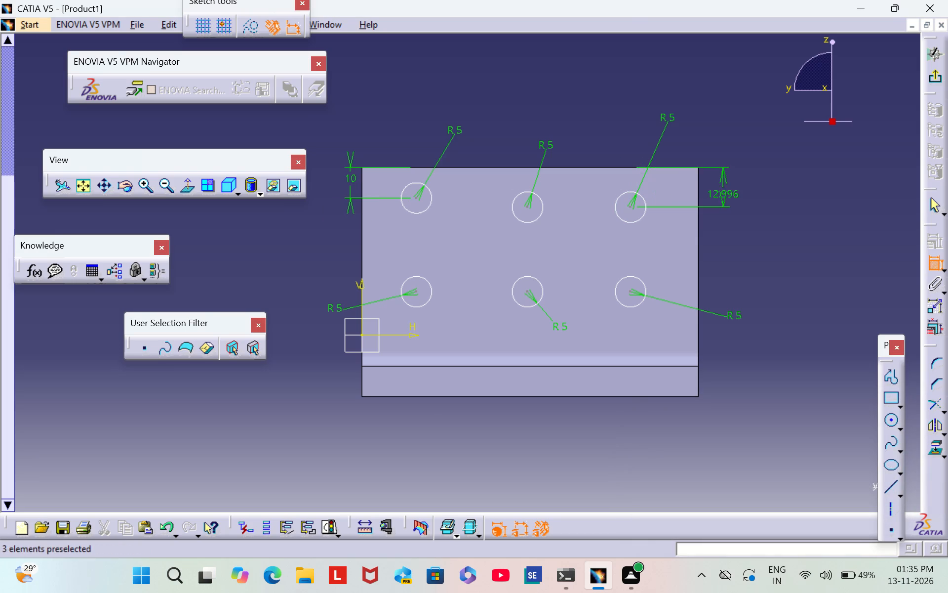
{"action": "key", "text": "BackSpace"}
{"action": "type", "text": "10"}
{"action": "key", "text": "Return"}
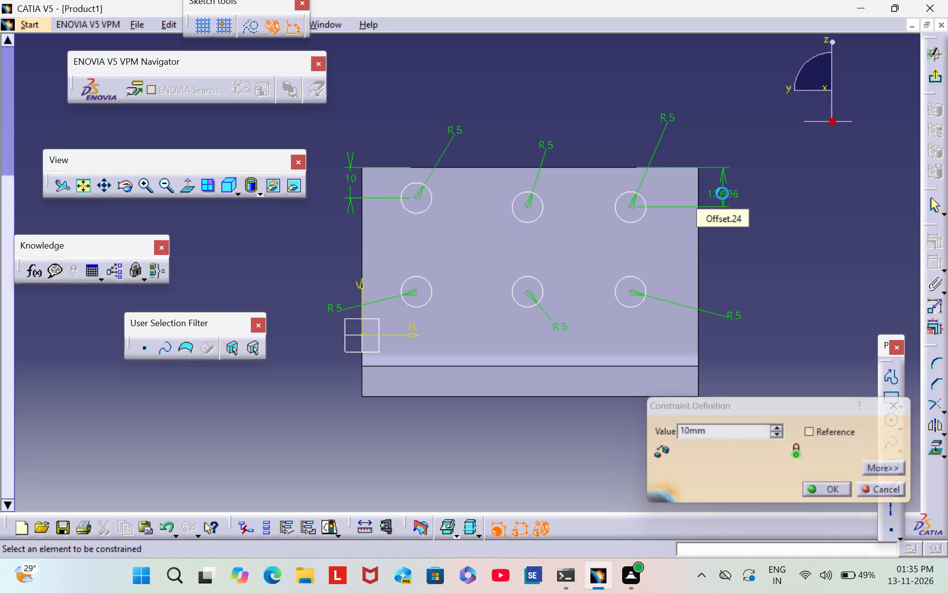
Constrain the centre of the middle upper-row circle to 10 mm from the leg's upper edge.
{"action": "left_click", "coordinate": [526, 169]}
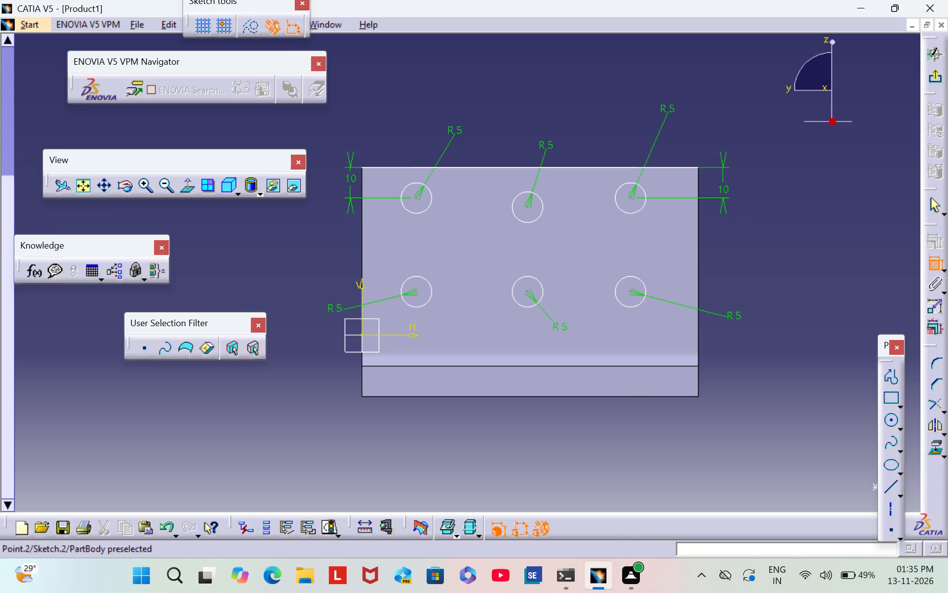
{"action": "left_click", "coordinate": [528, 208]}
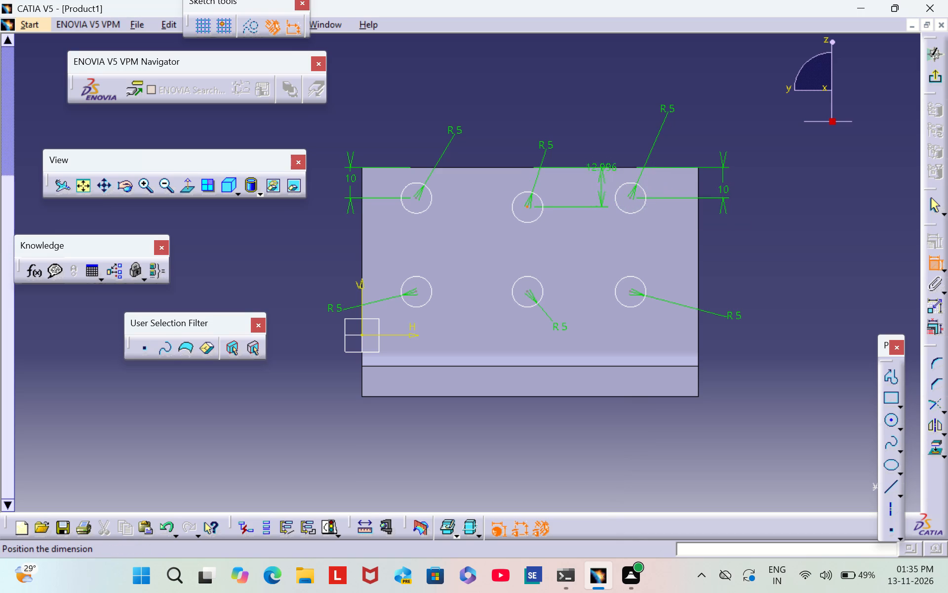
{"action": "left_click", "coordinate": [579, 145]}
{"action": "double_click", "coordinate": [578, 143]}
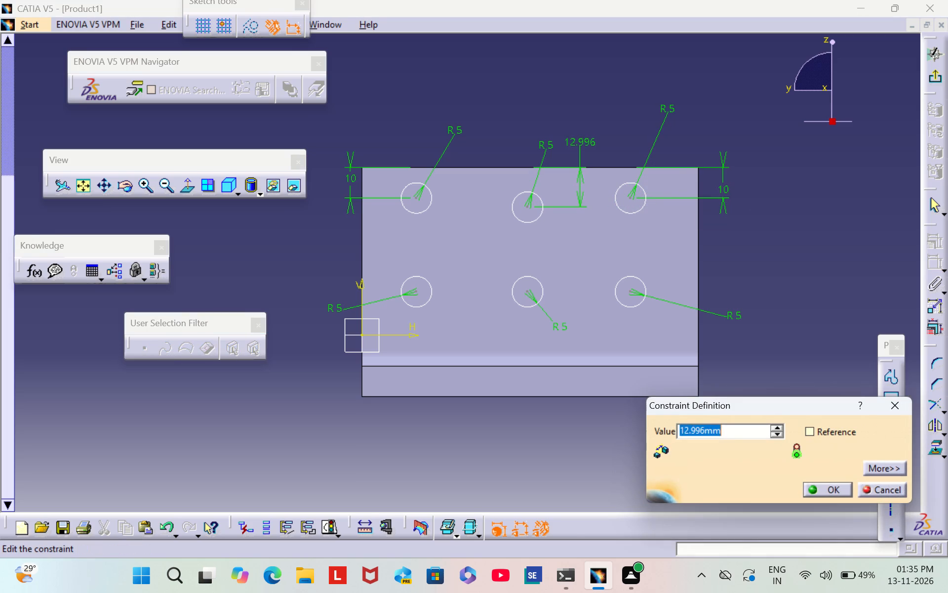
{"action": "key", "text": "BackSpace"}
{"action": "type", "text": "10"}
{"action": "key", "text": "Return"}
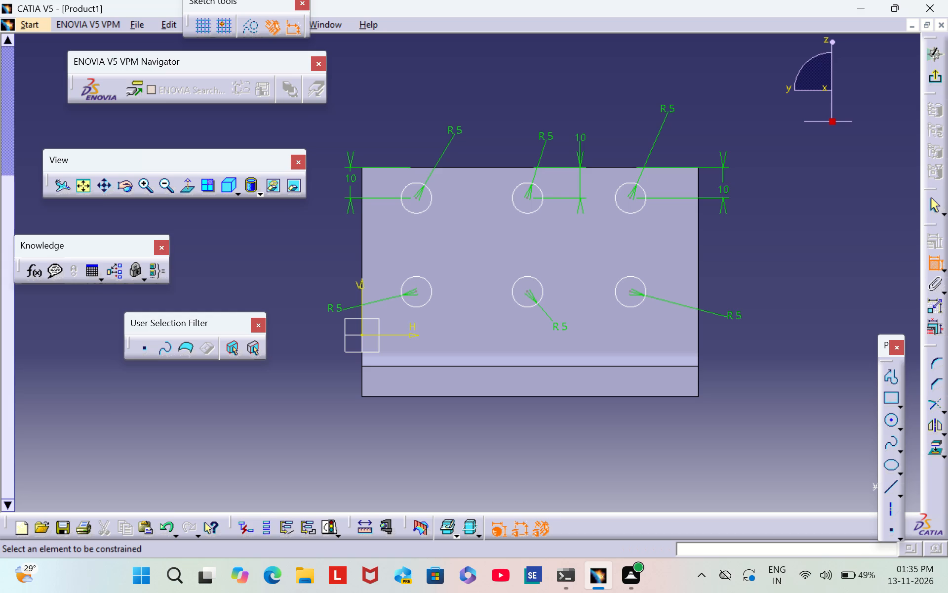
Dimension the vertical distance between the centres of the two middle circles and set it to 35 mm.
{"action": "left_click", "coordinate": [528, 196]}
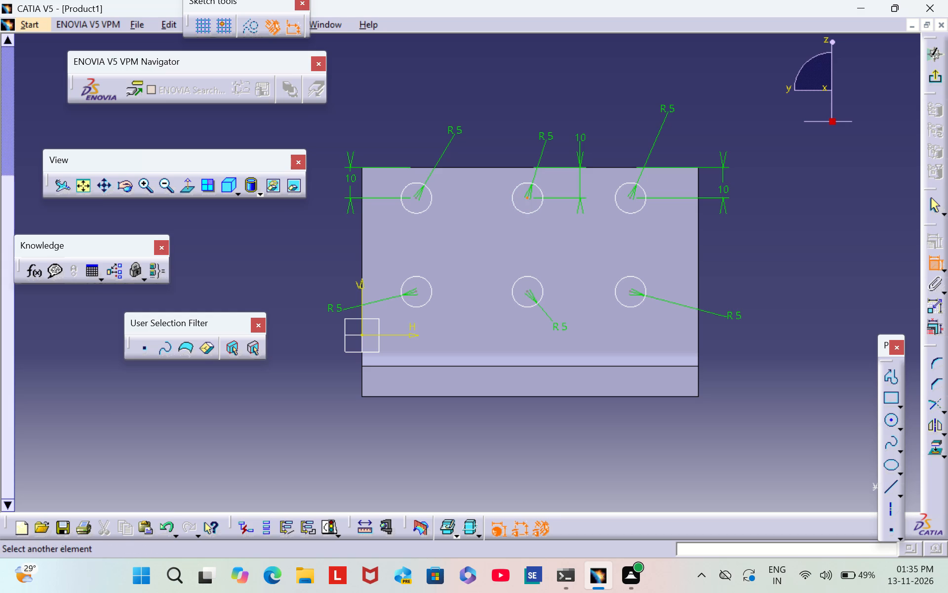
{"action": "left_click", "coordinate": [527, 291]}
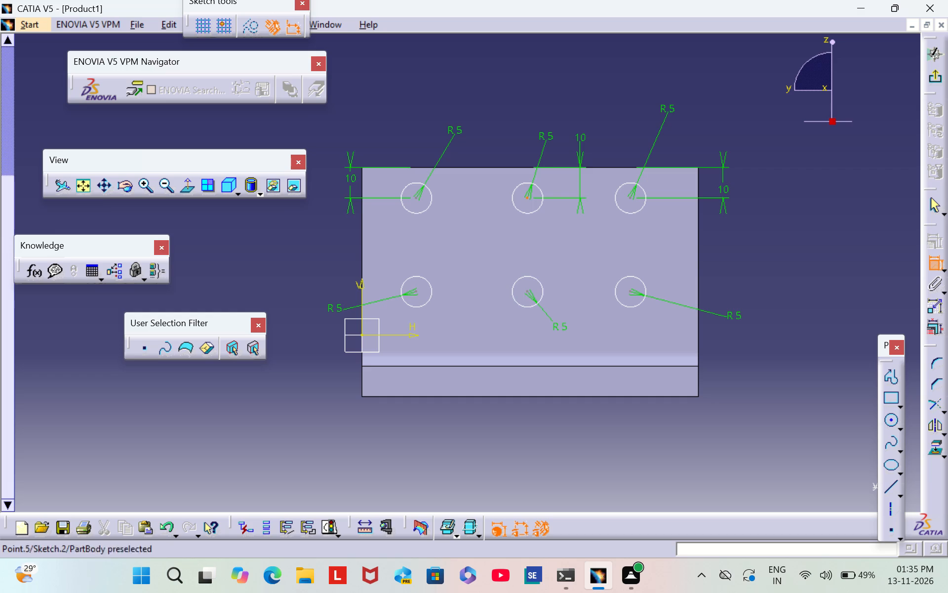
{"action": "left_click", "coordinate": [573, 251]}
{"action": "double_click", "coordinate": [576, 246]}
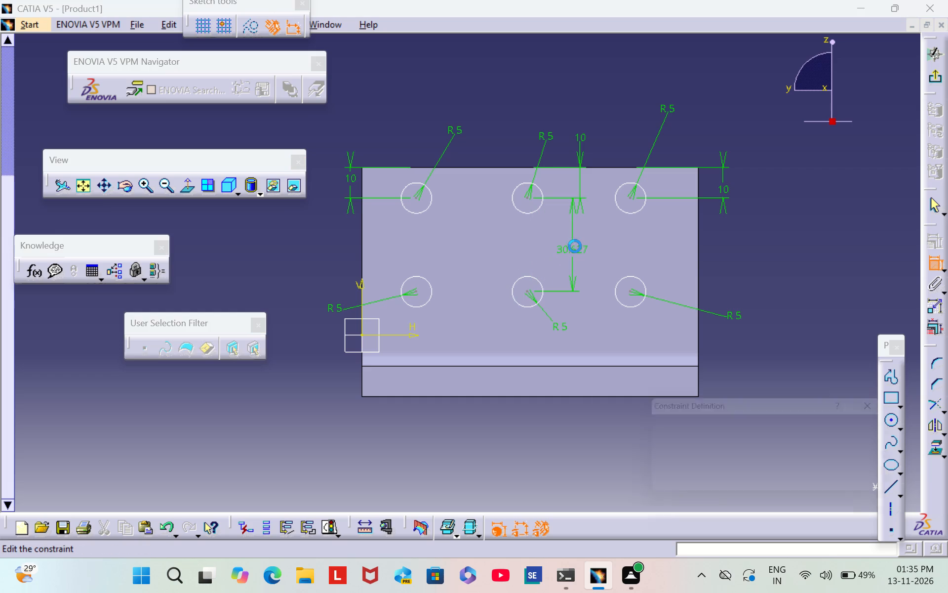
{"action": "key", "text": "BackSpace"}
{"action": "type", "text": "35"}
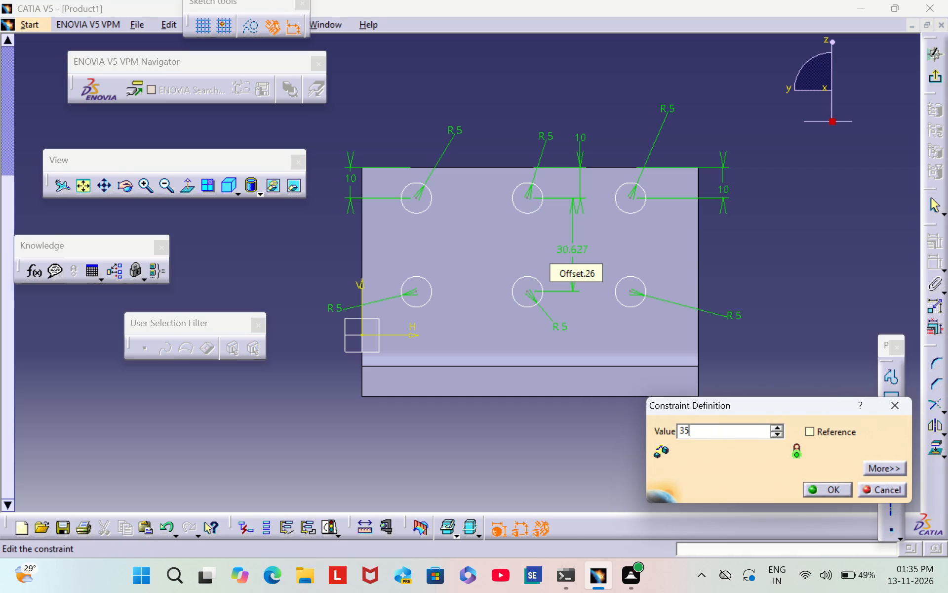
{"action": "key", "text": "Return"}
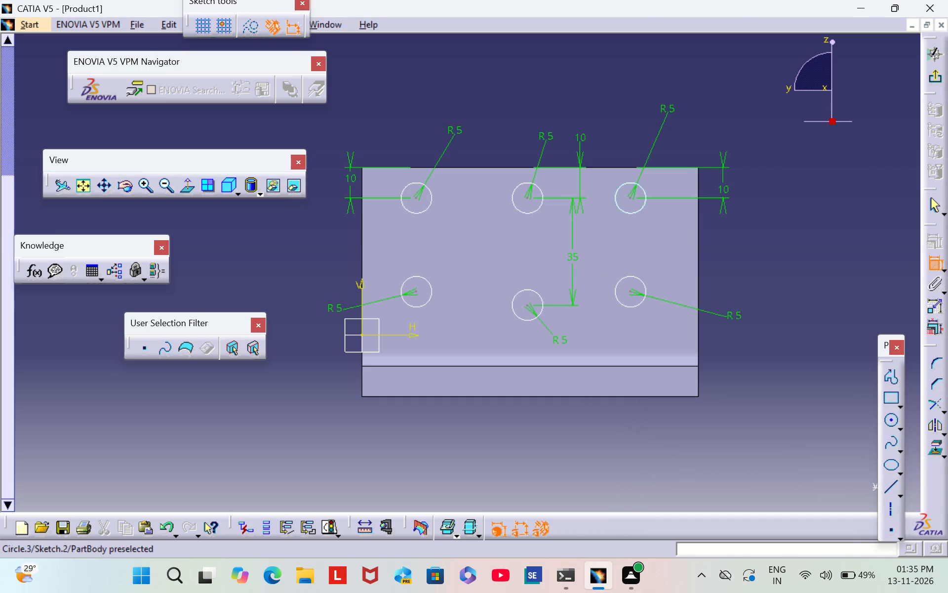
Dimension the vertical distance between the centres of the two circles farthest from the V axis and set it to 35 mm.
{"action": "left_click", "coordinate": [631, 196]}
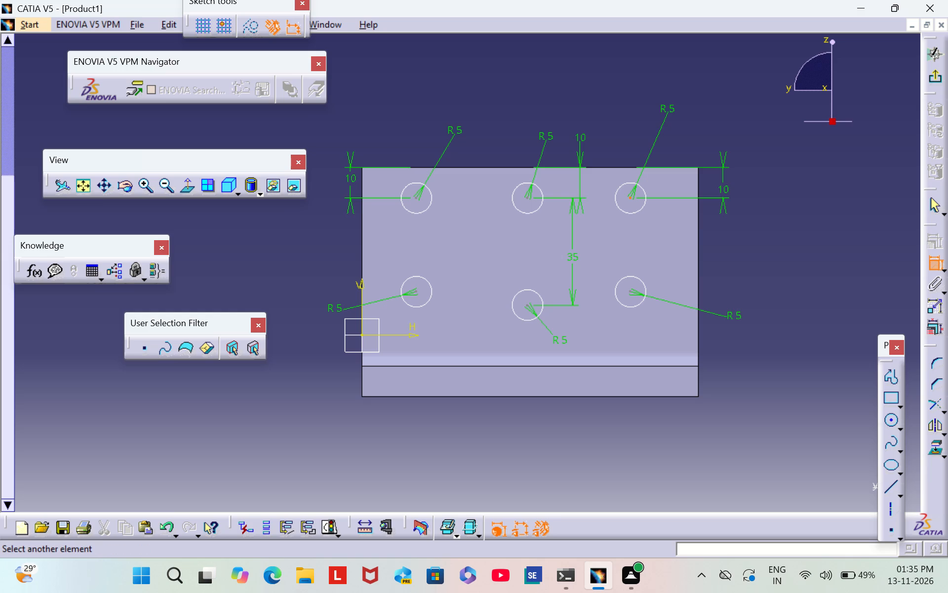
{"action": "left_click", "coordinate": [629, 293]}
{"action": "left_click", "coordinate": [665, 256]}
{"action": "double_click", "coordinate": [670, 254]}
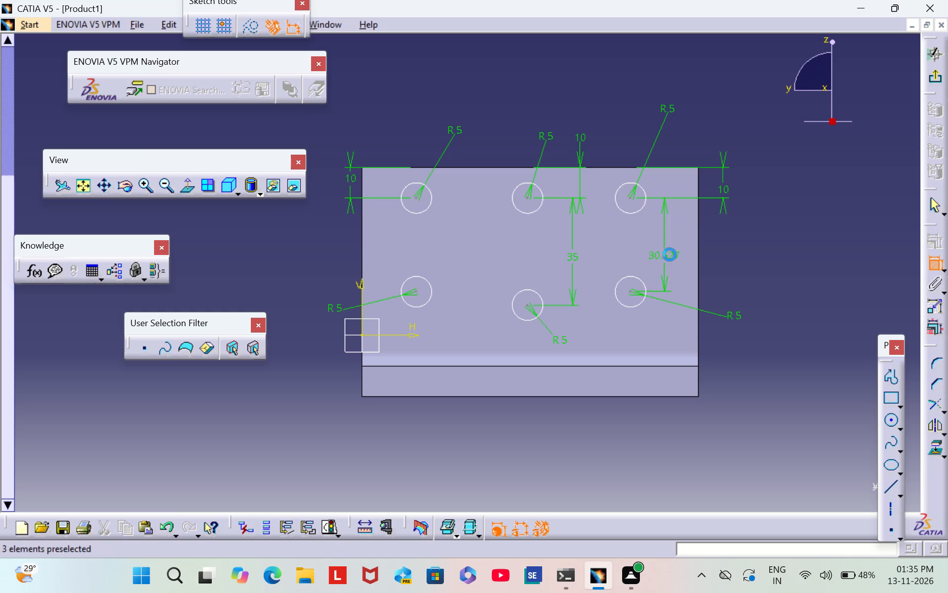
{"action": "key", "text": "BackSpace"}
{"action": "type", "text": "35"}
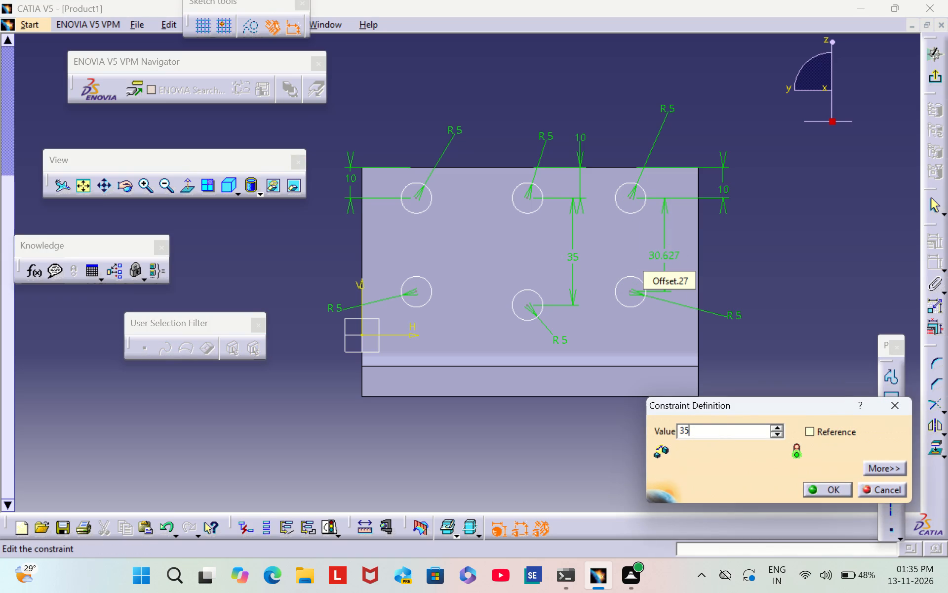
{"action": "key", "text": "Return"}
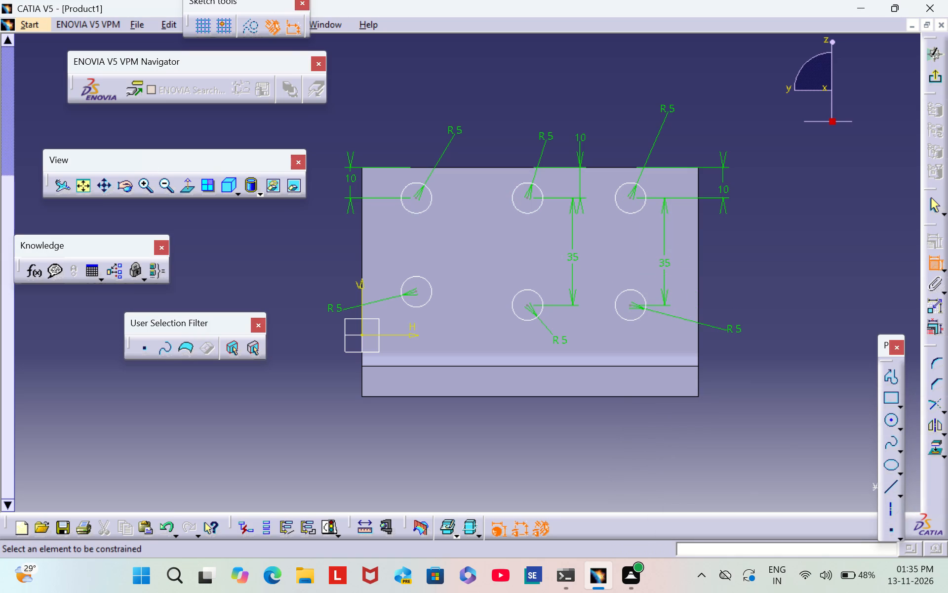
Dimension the vertical distance between the centres of the two circles nearest the V axis, set it to 35 mm, and end constraining.
{"action": "left_click", "coordinate": [416, 197]}
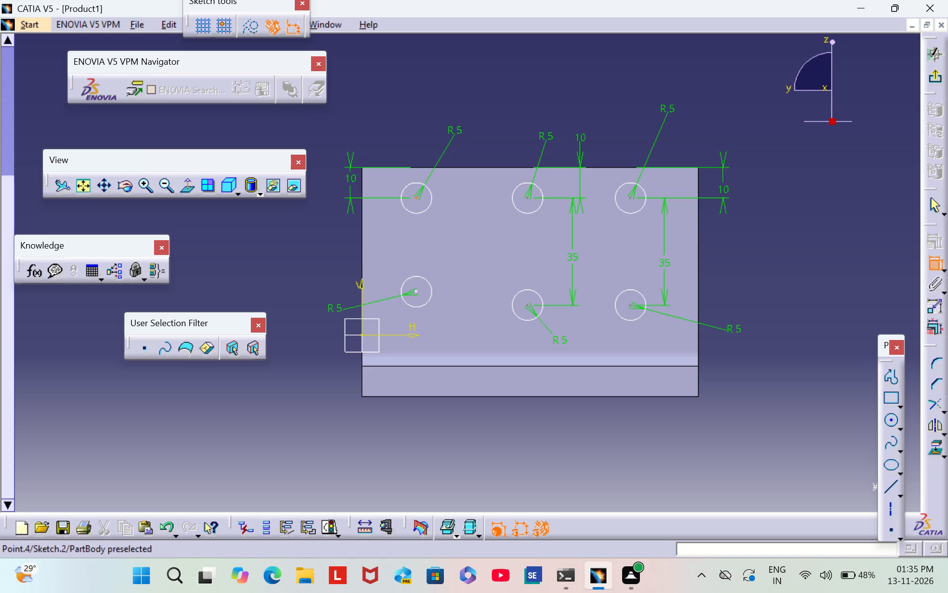
{"action": "left_click", "coordinate": [415, 291]}
{"action": "left_click", "coordinate": [431, 252]}
{"action": "double_click", "coordinate": [434, 250]}
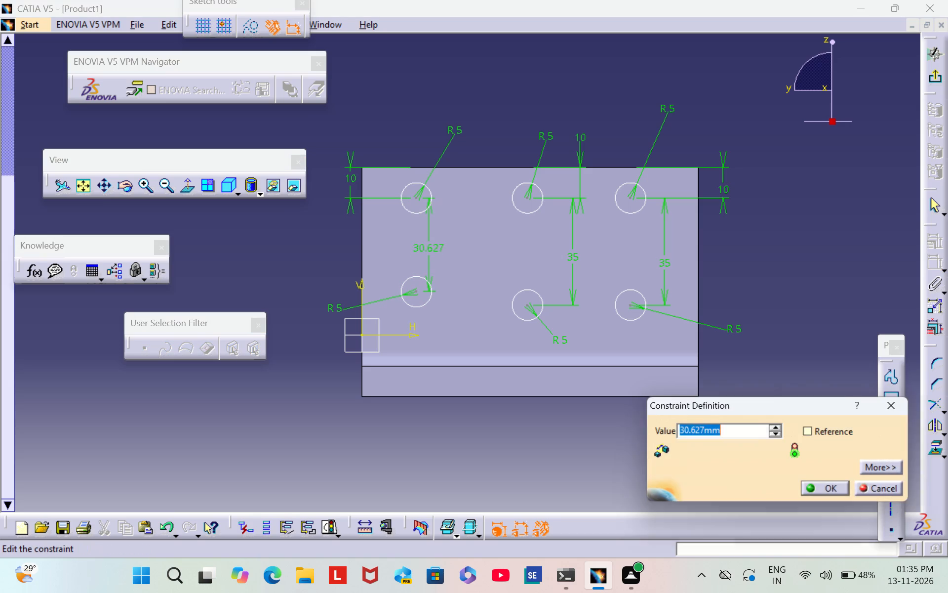
{"action": "key", "text": "BackSpace"}
{"action": "type", "text": "35"}
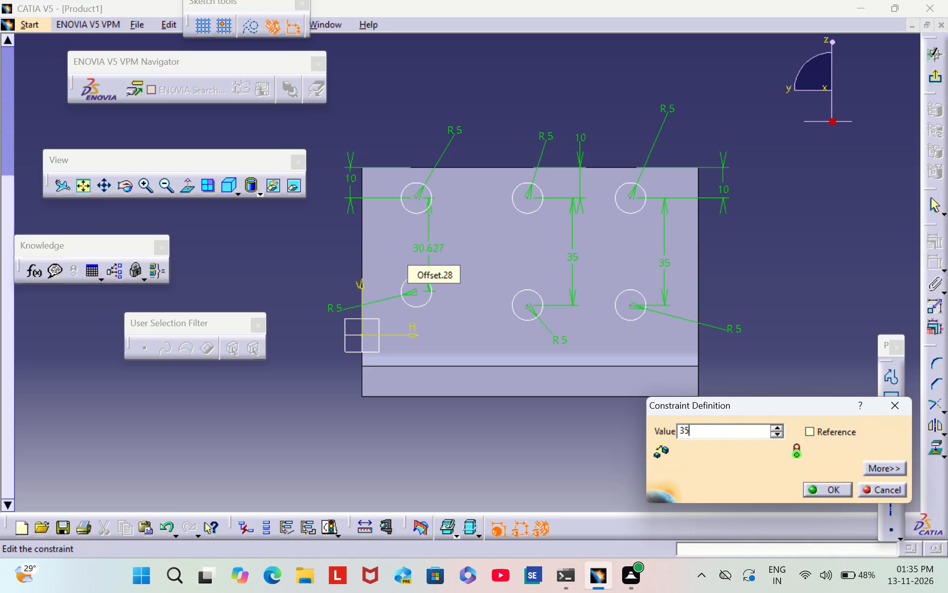
{"action": "key", "text": "Return"}
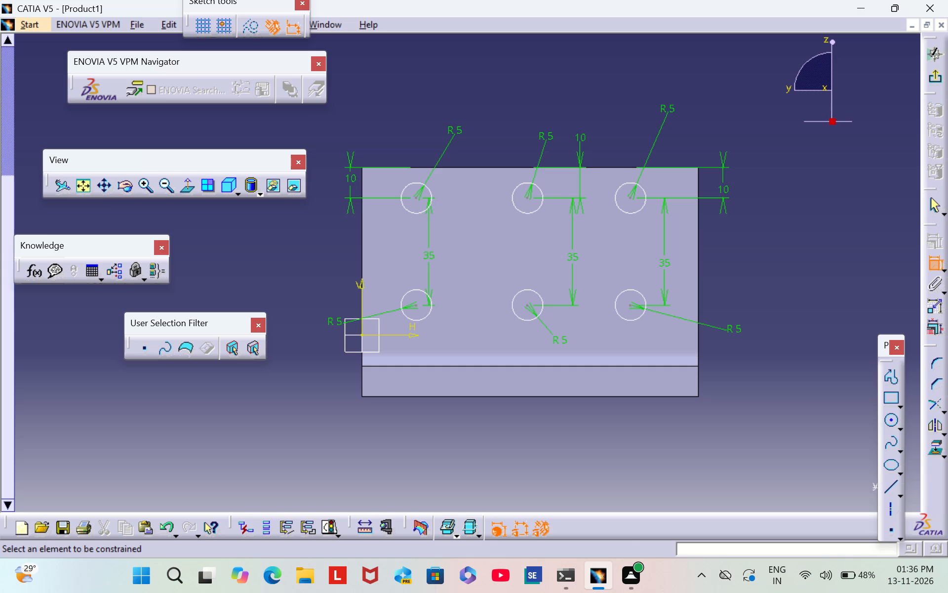
{"action": "left_click", "coordinate": [932, 261]}
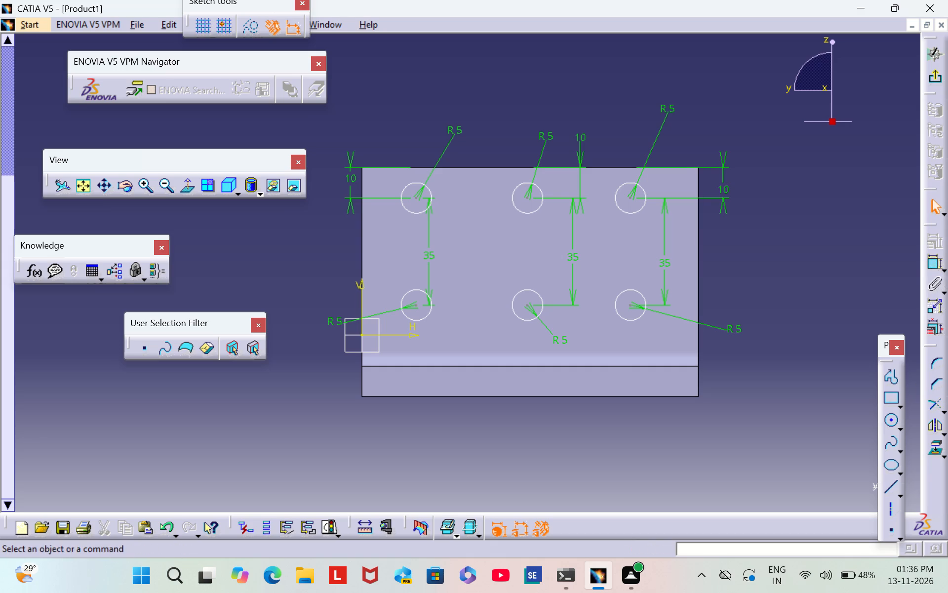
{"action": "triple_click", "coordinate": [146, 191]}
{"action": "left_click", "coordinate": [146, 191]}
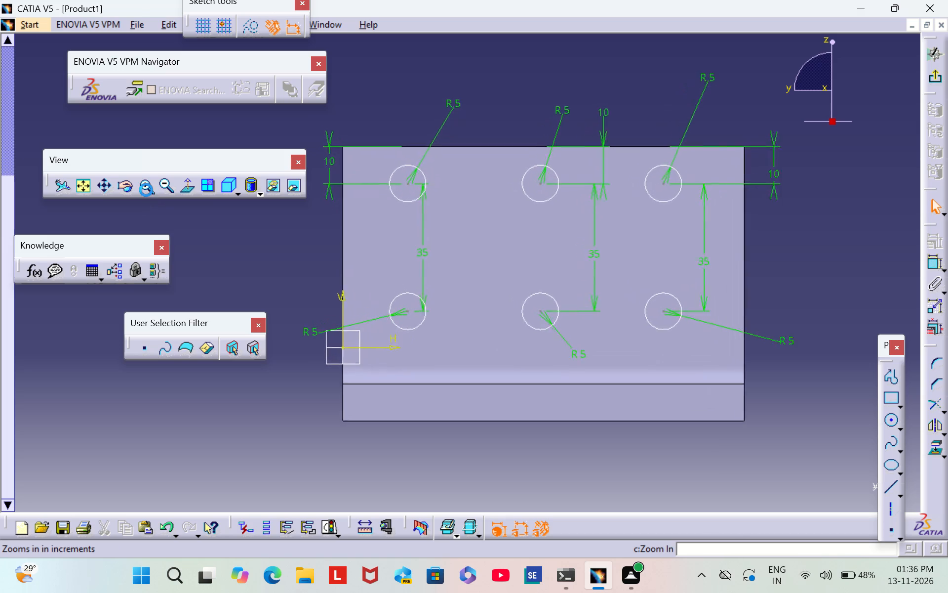
Move the 35 mm dimension of the circles nearest the V axis outside the leg's adjacent side edge.
{"action": "middle_click_drag", "start_coordinate": [204, 226], "coordinate": [247, 253]}
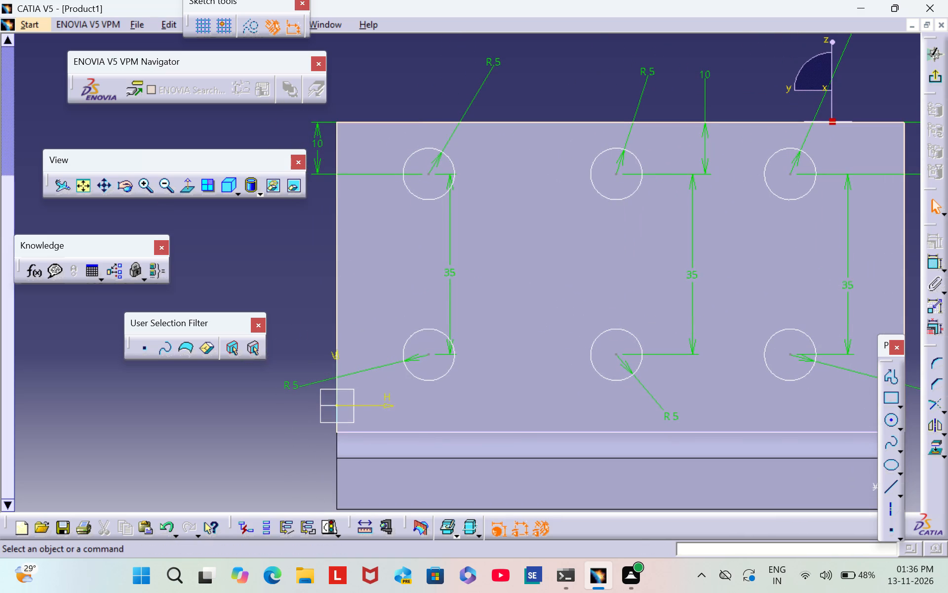
{"action": "left_click_drag", "start_coordinate": [449, 273], "coordinate": [388, 269]}
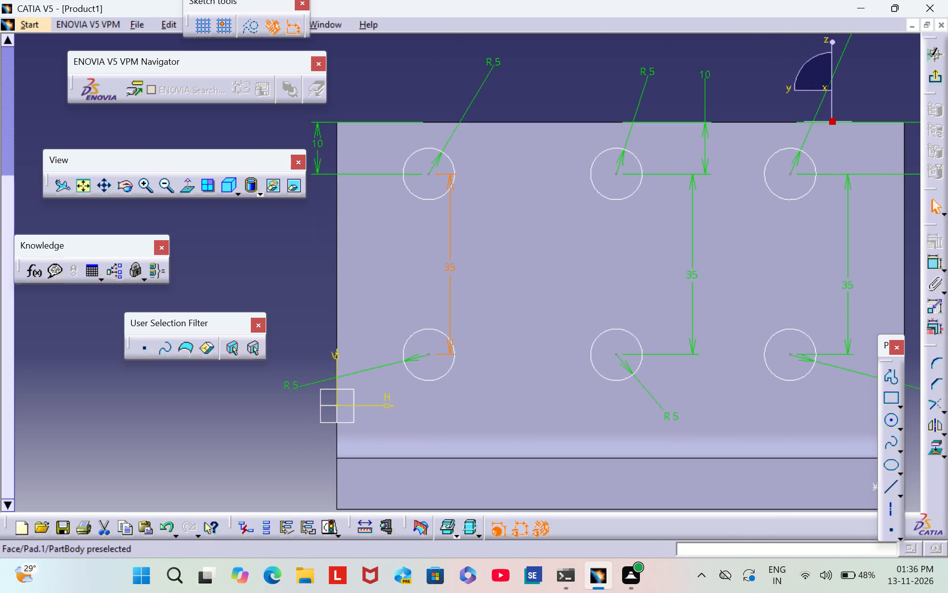
{"action": "left_click_drag", "start_coordinate": [448, 174], "coordinate": [326, 179]}
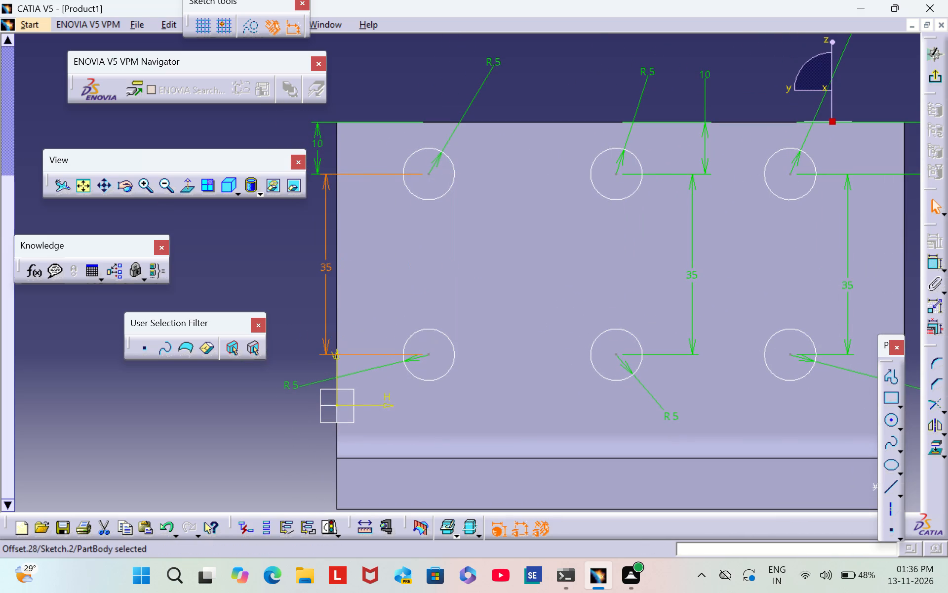
{"action": "left_click_drag", "start_coordinate": [326, 179], "coordinate": [314, 177]}
{"action": "left_click", "coordinate": [251, 288]}
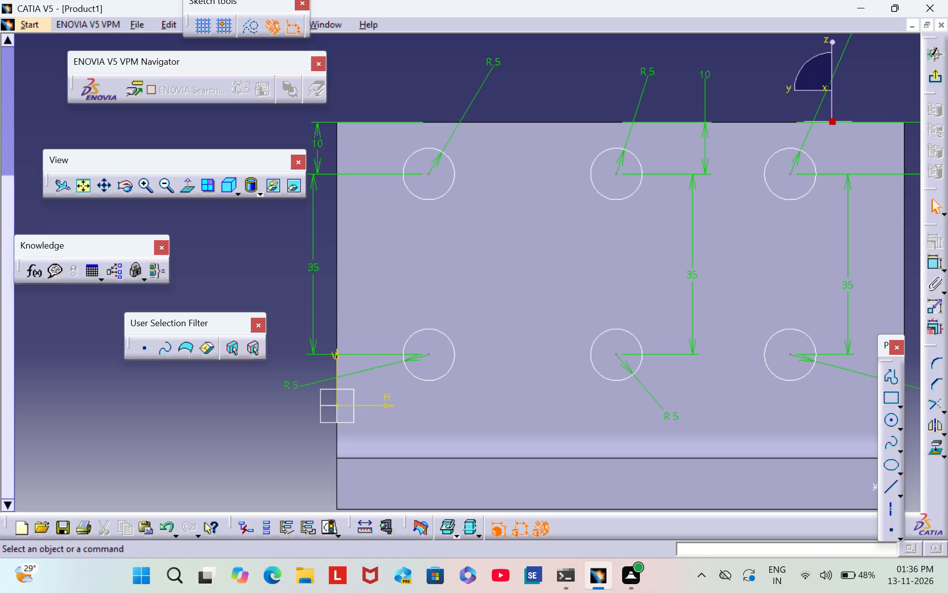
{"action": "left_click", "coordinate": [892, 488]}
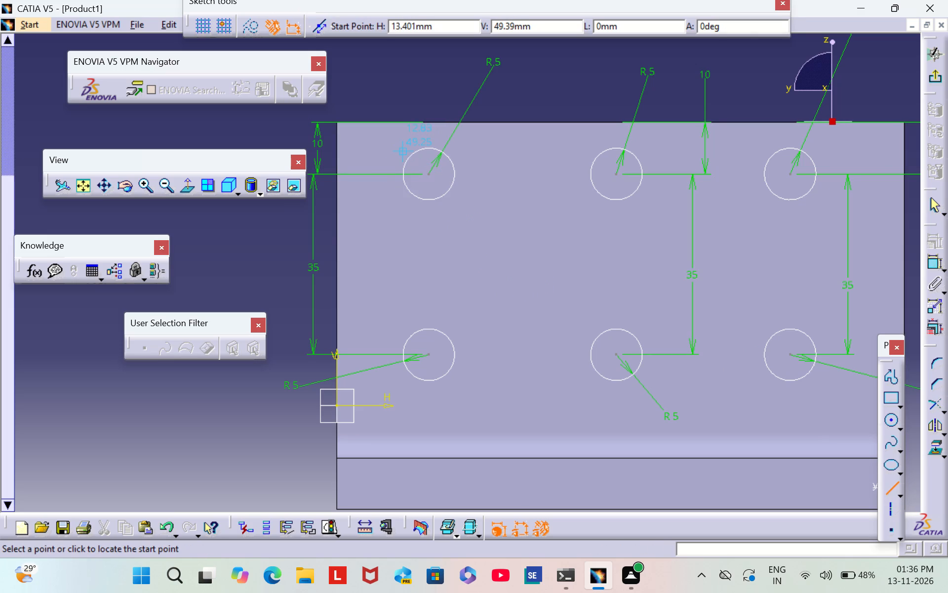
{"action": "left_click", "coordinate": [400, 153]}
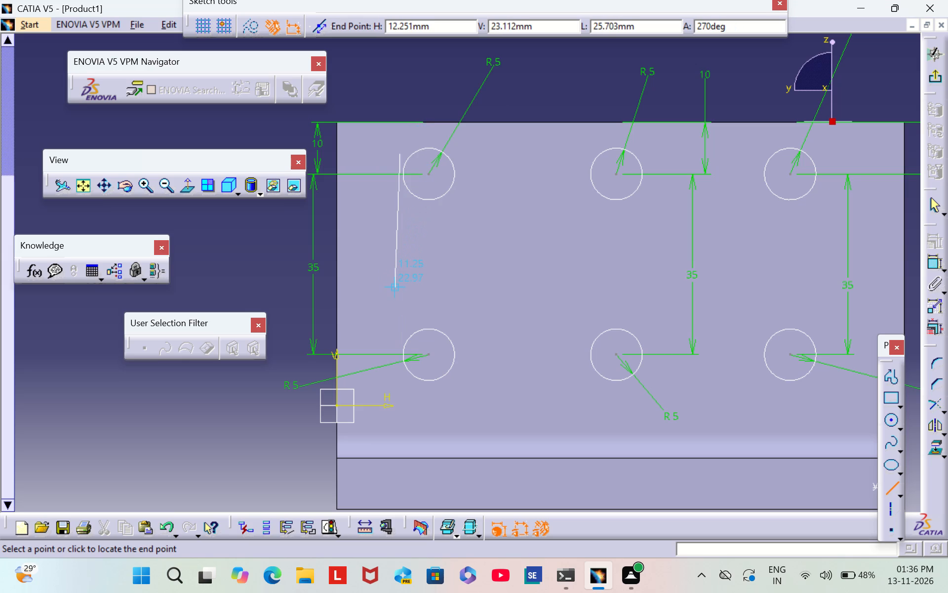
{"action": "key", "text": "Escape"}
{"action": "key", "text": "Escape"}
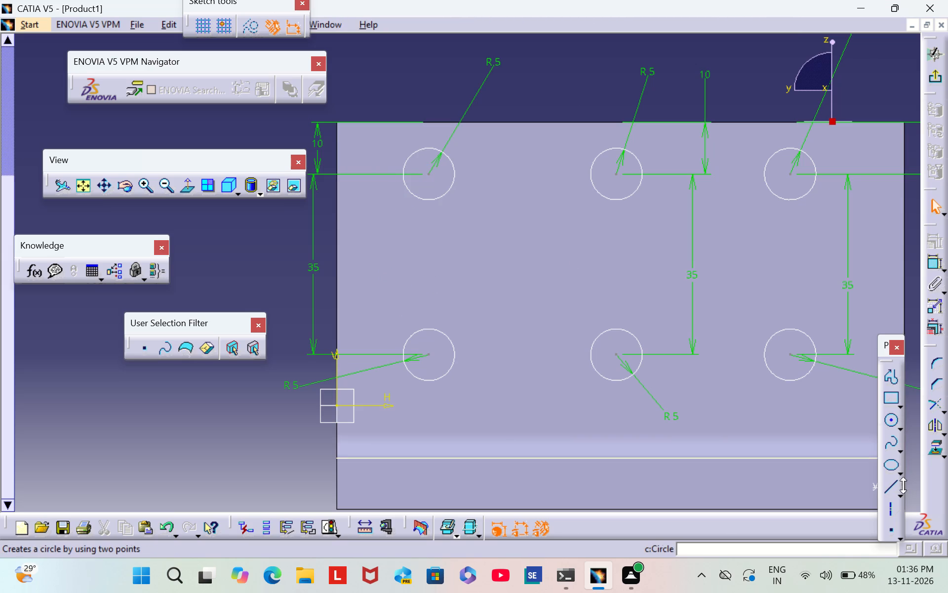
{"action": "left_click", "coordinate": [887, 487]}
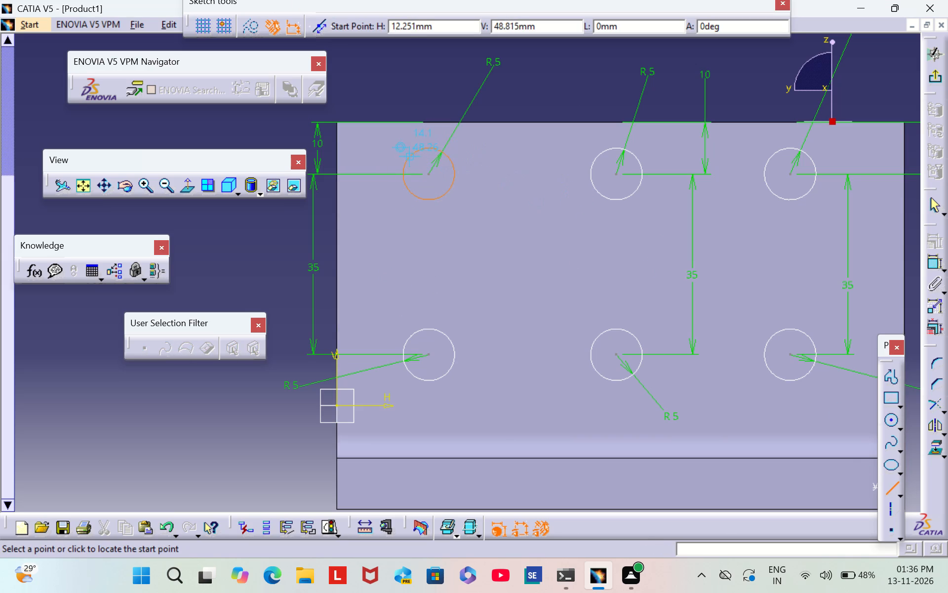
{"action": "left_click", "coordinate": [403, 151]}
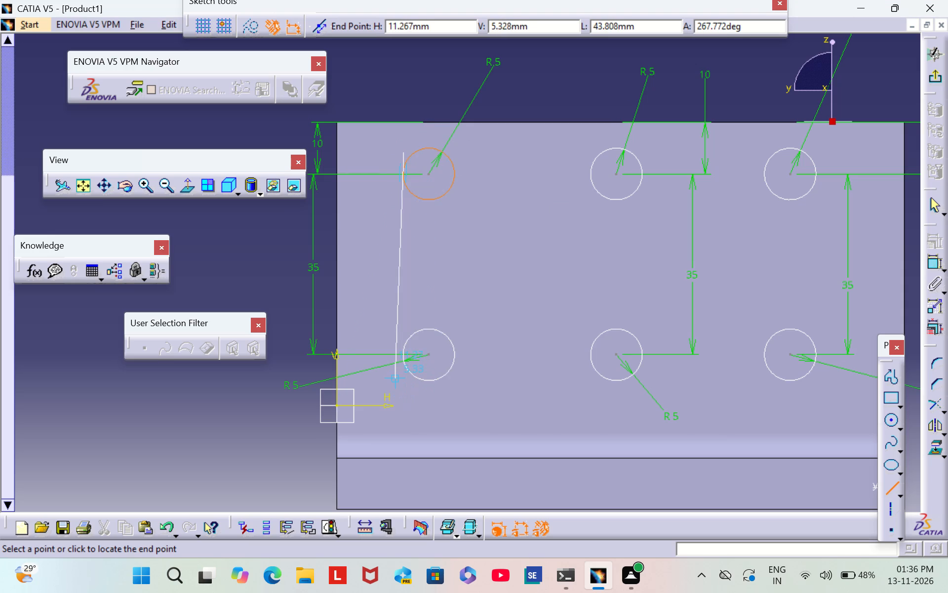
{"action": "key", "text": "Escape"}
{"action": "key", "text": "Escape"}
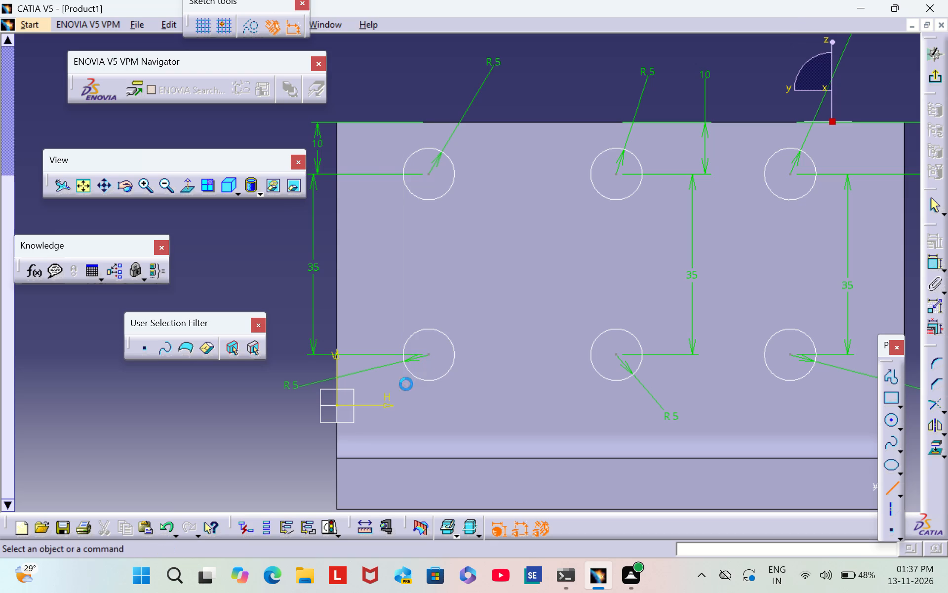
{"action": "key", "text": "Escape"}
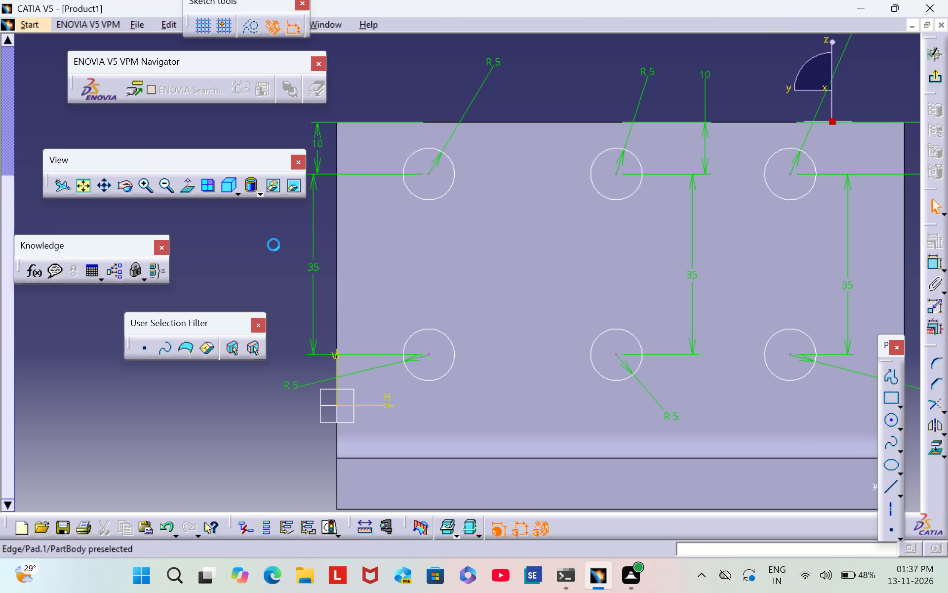
Draw a vertical line about 46 mm long along the V-axis side of the two circles nearest the V axis.
{"action": "triple_click", "coordinate": [147, 181]}
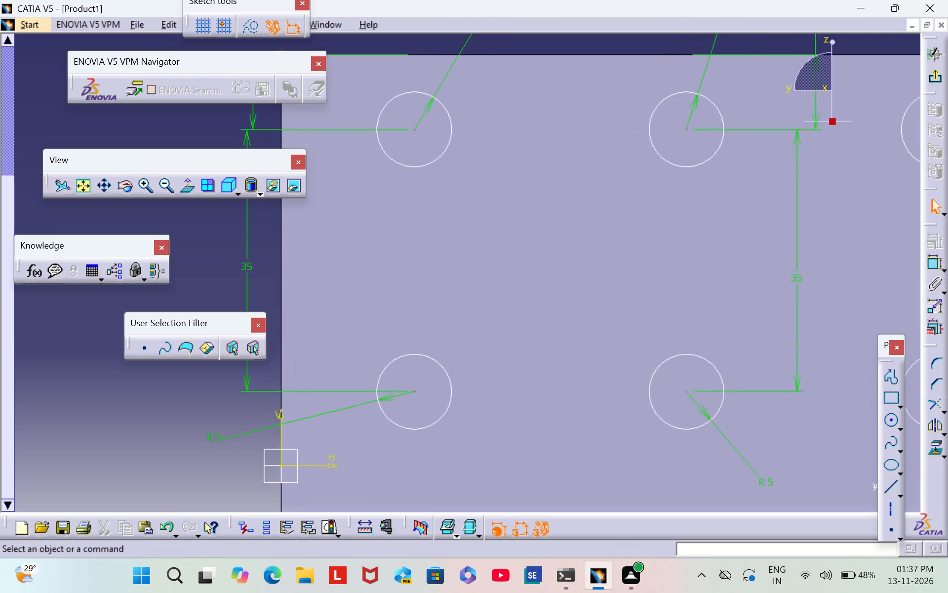
{"action": "middle_click_drag", "start_coordinate": [422, 215], "coordinate": [466, 214]}
{"action": "scroll", "coordinate": [469, 214], "scroll_direction": "up", "scroll_amount": 1}
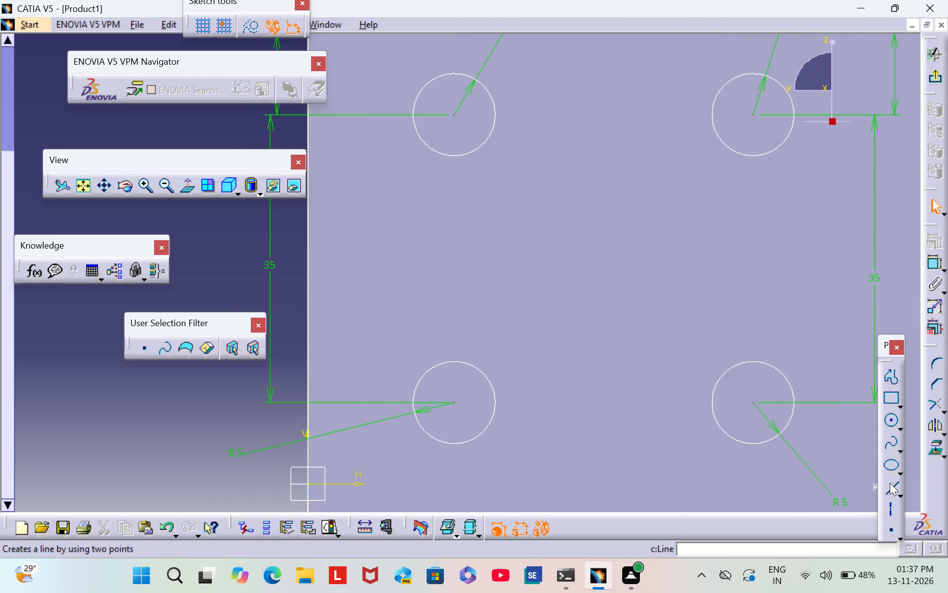
{"action": "left_click", "coordinate": [890, 483]}
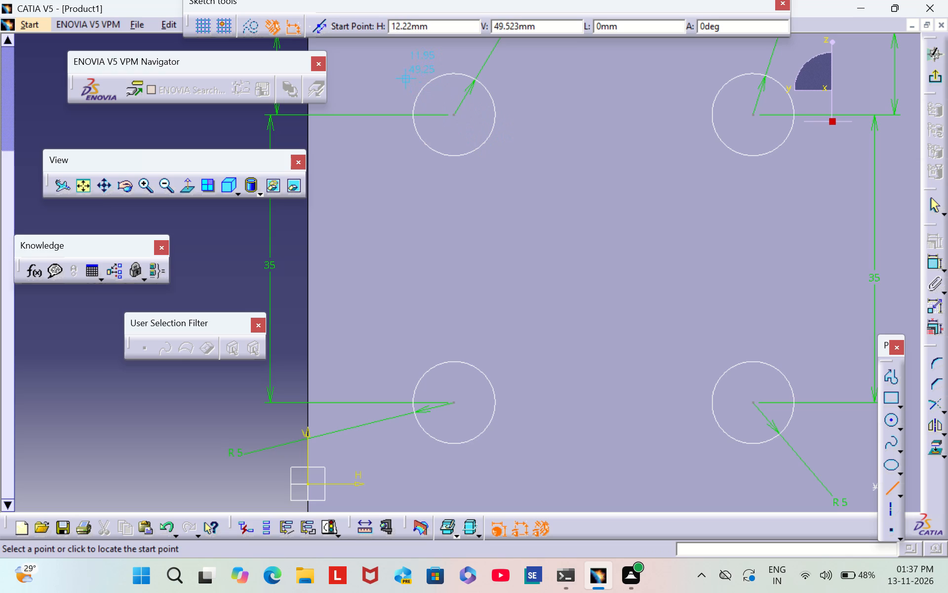
{"action": "left_click", "coordinate": [410, 73]}
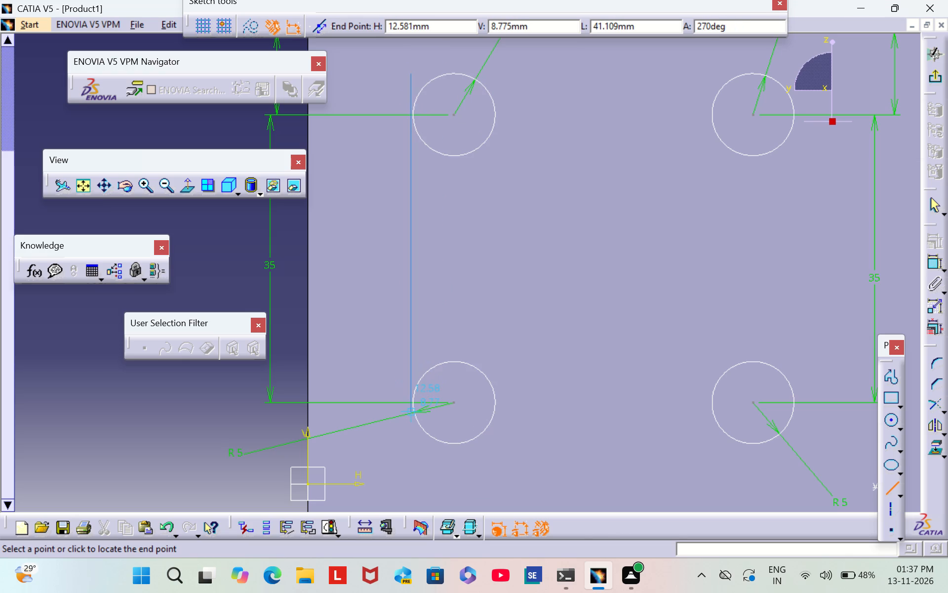
{"action": "left_click", "coordinate": [408, 454]}
{"action": "left_click", "coordinate": [216, 419]}
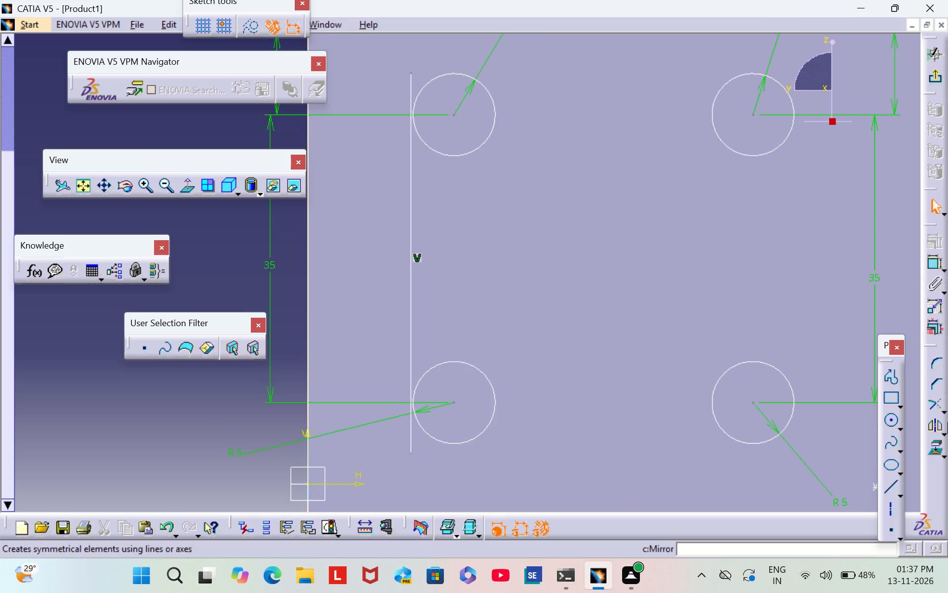
Draw a line about 44 mm long along the opposite side of the same two circles, touching both.
{"action": "left_click", "coordinate": [888, 489]}
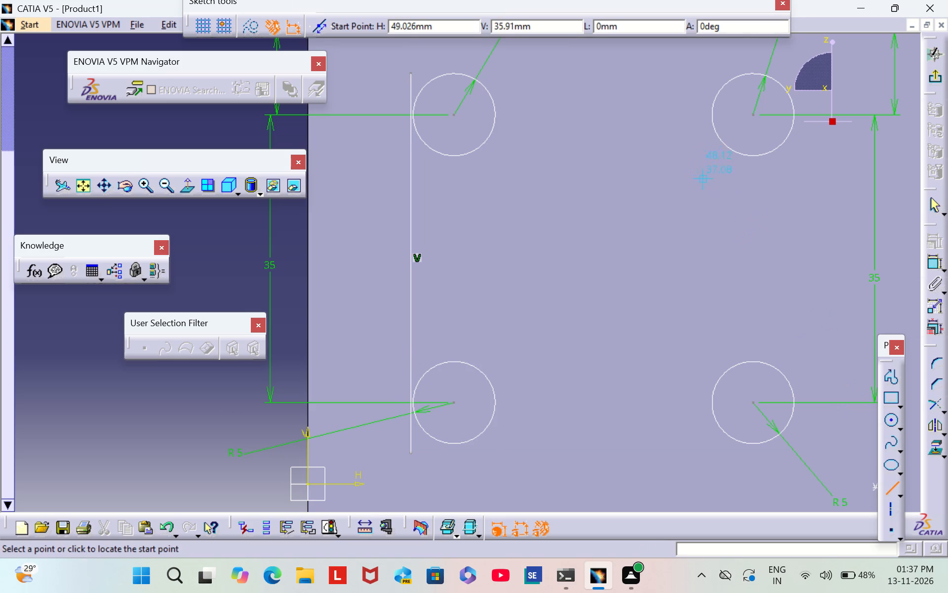
{"action": "left_click", "coordinate": [495, 74]}
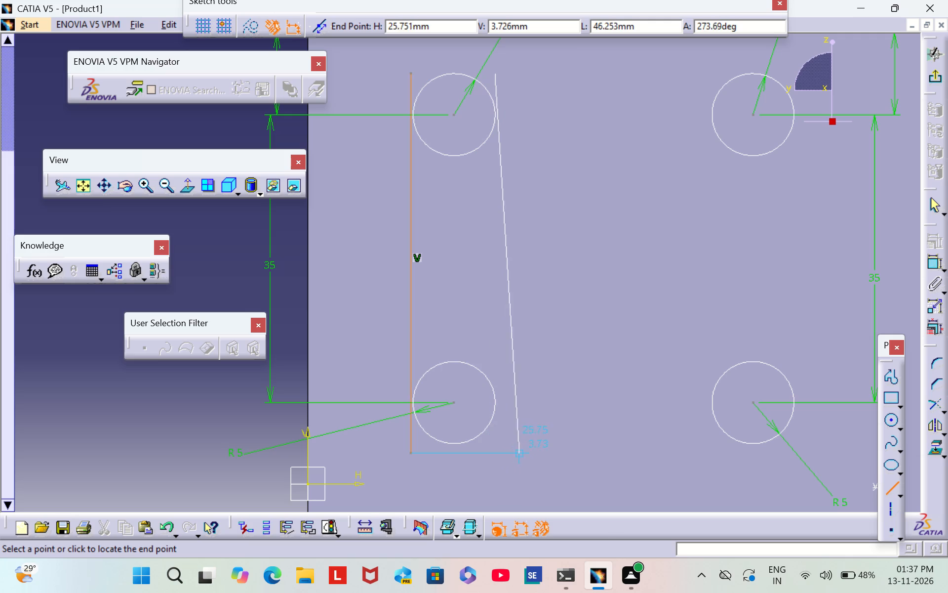
{"action": "left_click", "coordinate": [495, 439]}
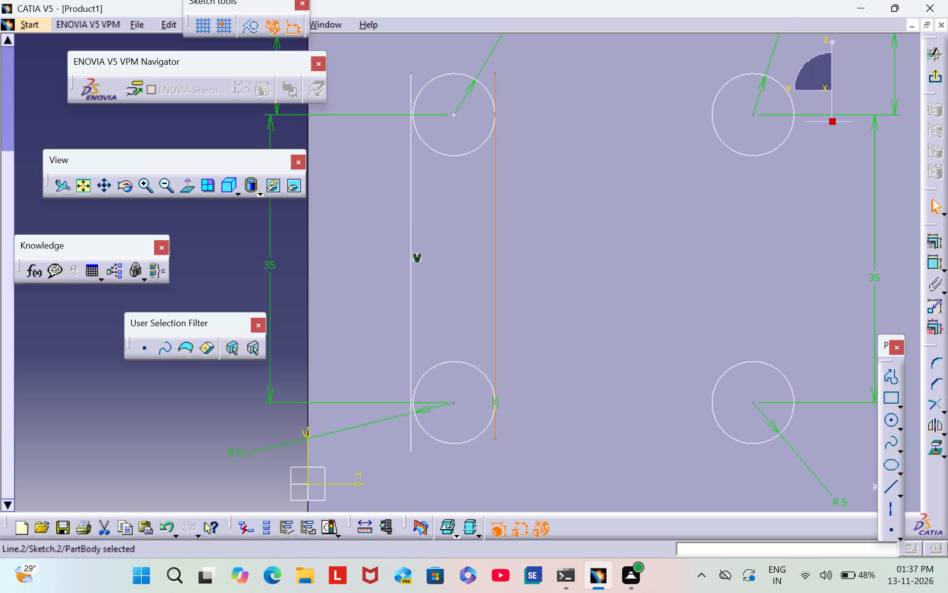
{"action": "left_click", "coordinate": [238, 269]}
Constrain the line on the V-axis side tangent to the upper circle nearest the V axis.
{"action": "double_click", "coordinate": [934, 265]}
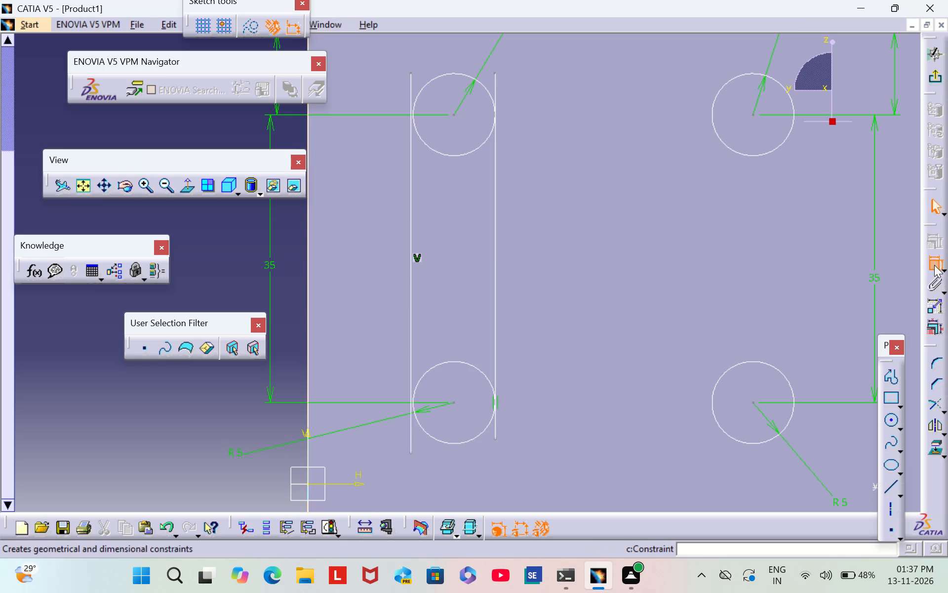
{"action": "left_click", "coordinate": [417, 100]}
{"action": "left_click", "coordinate": [408, 101]}
{"action": "right_click", "coordinate": [420, 97]}
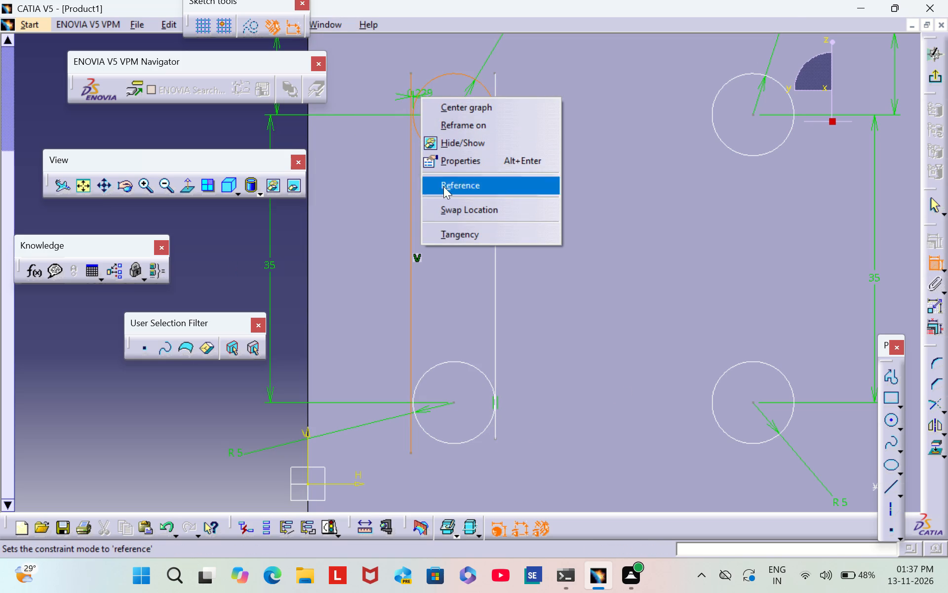
{"action": "left_click", "coordinate": [463, 236]}
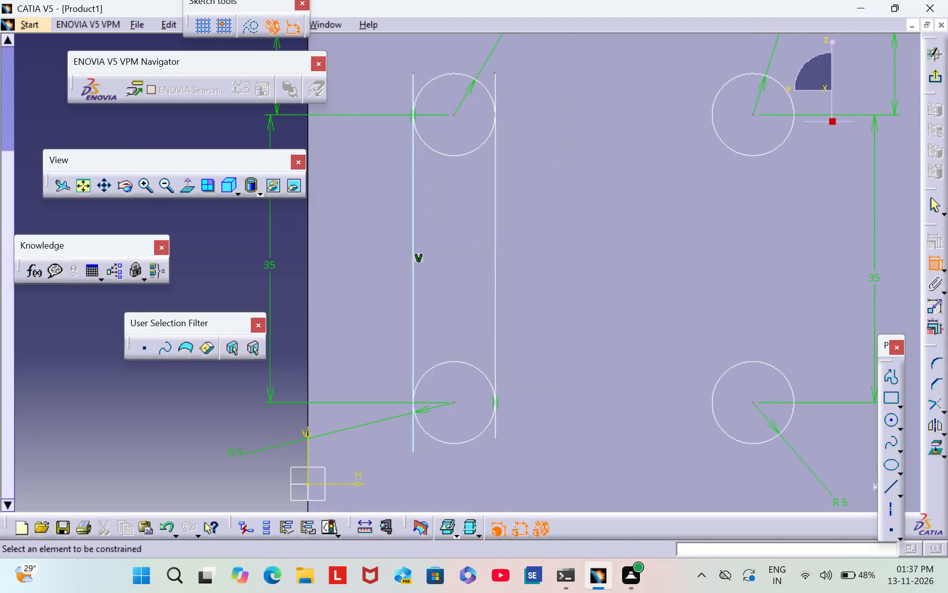
{"action": "left_click", "coordinate": [191, 408]}
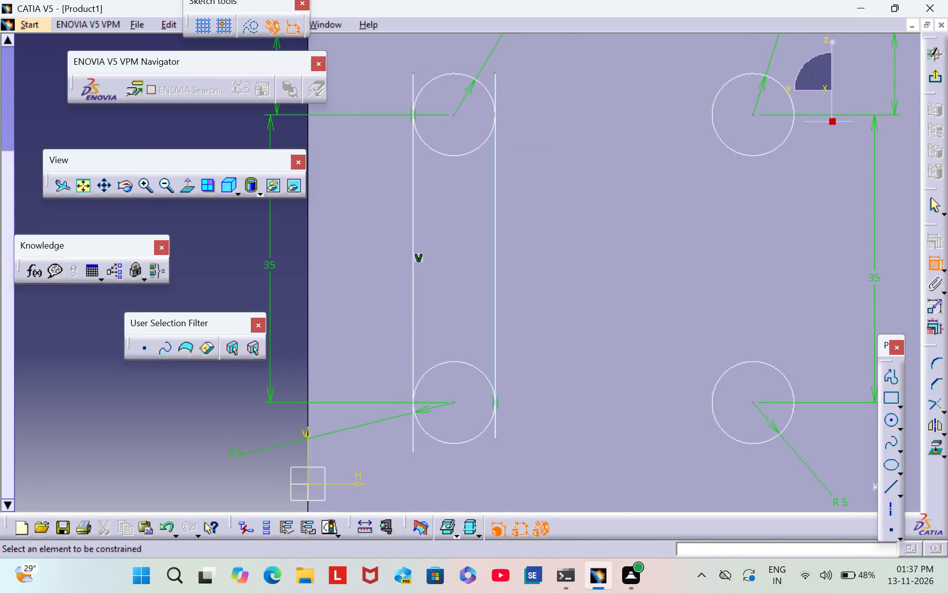
{"action": "left_click", "coordinate": [932, 257]}
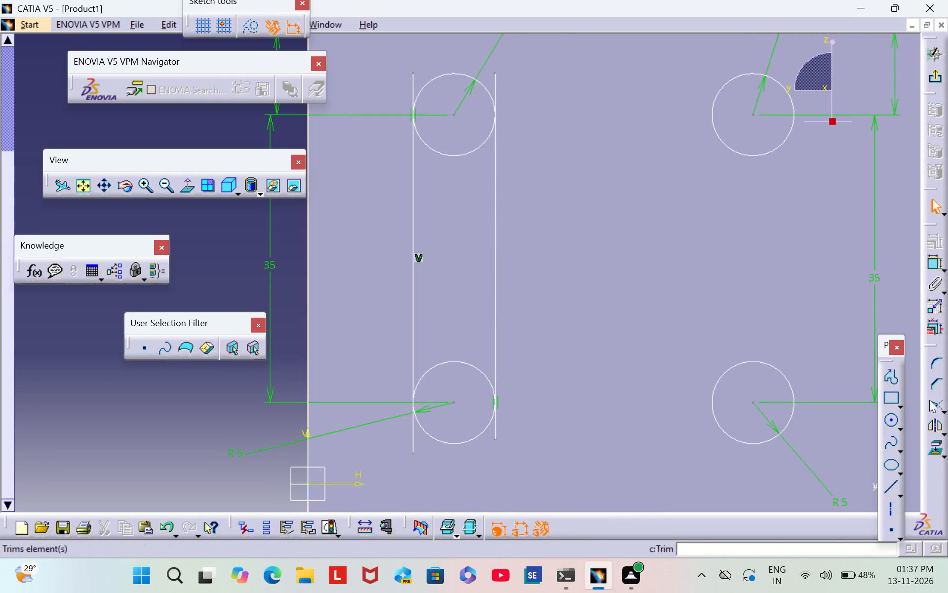
Quick Trim the inner arcs of the two circles nearest the V axis and the overhanging line ends into a slot outline.
{"action": "left_click", "coordinate": [945, 403]}
{"action": "double_click", "coordinate": [893, 424]}
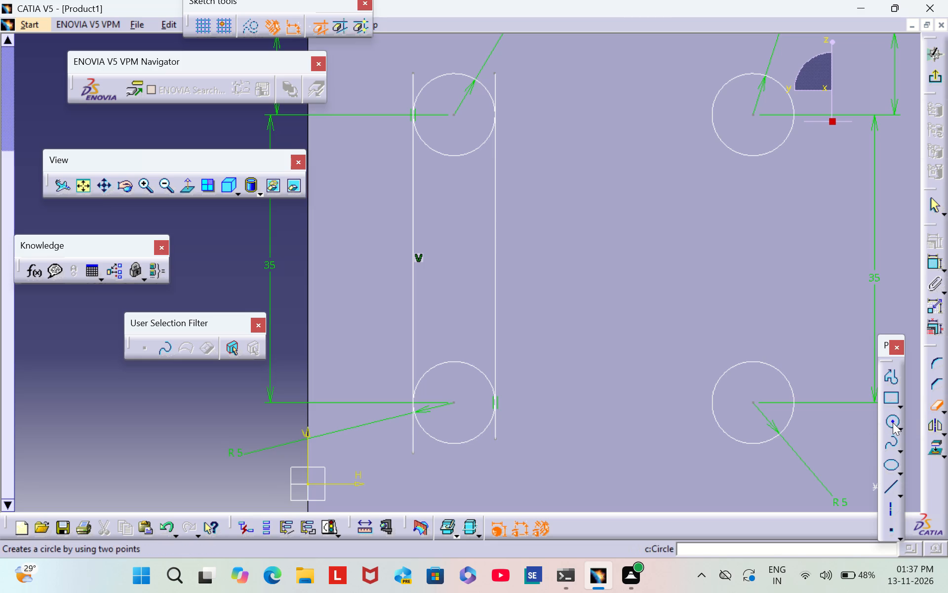
{"action": "left_click", "coordinate": [443, 363]}
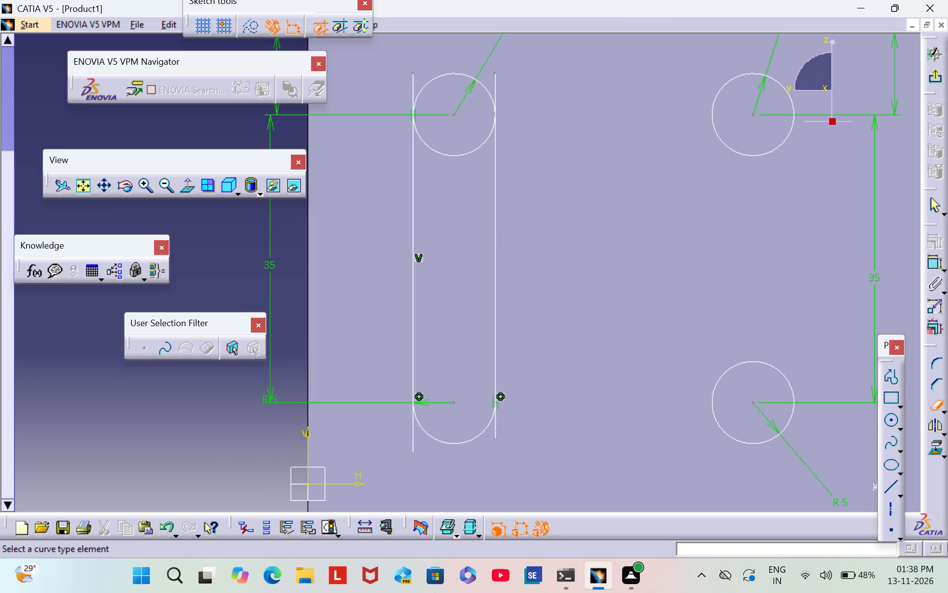
{"action": "left_click", "coordinate": [410, 434]}
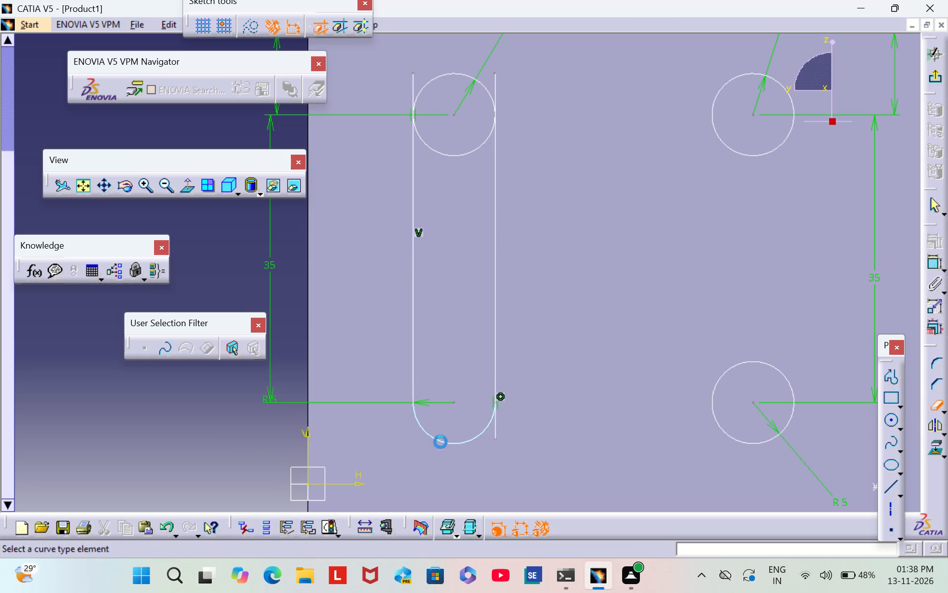
{"action": "left_click", "coordinate": [495, 428]}
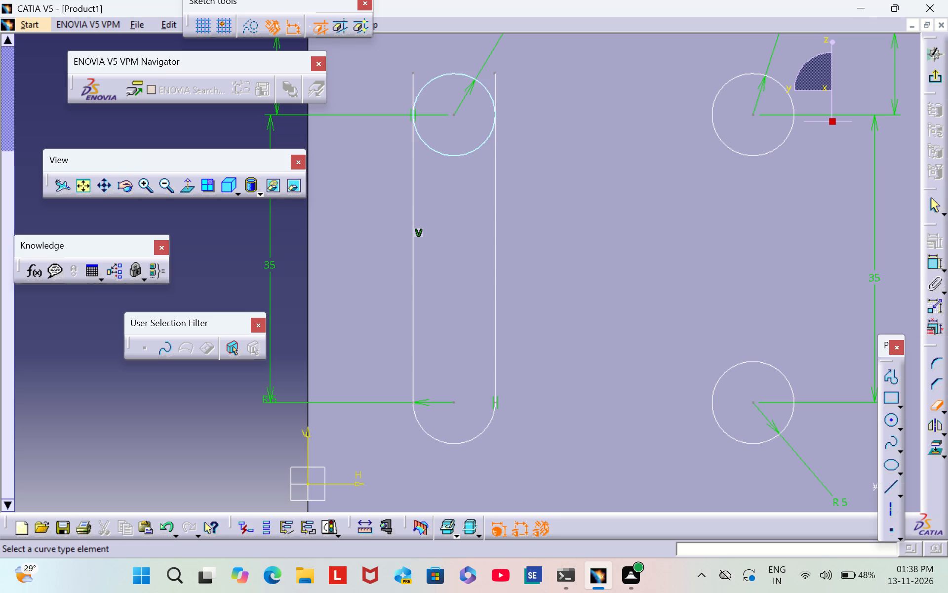
{"action": "left_click", "coordinate": [450, 155]}
{"action": "left_click", "coordinate": [413, 80]}
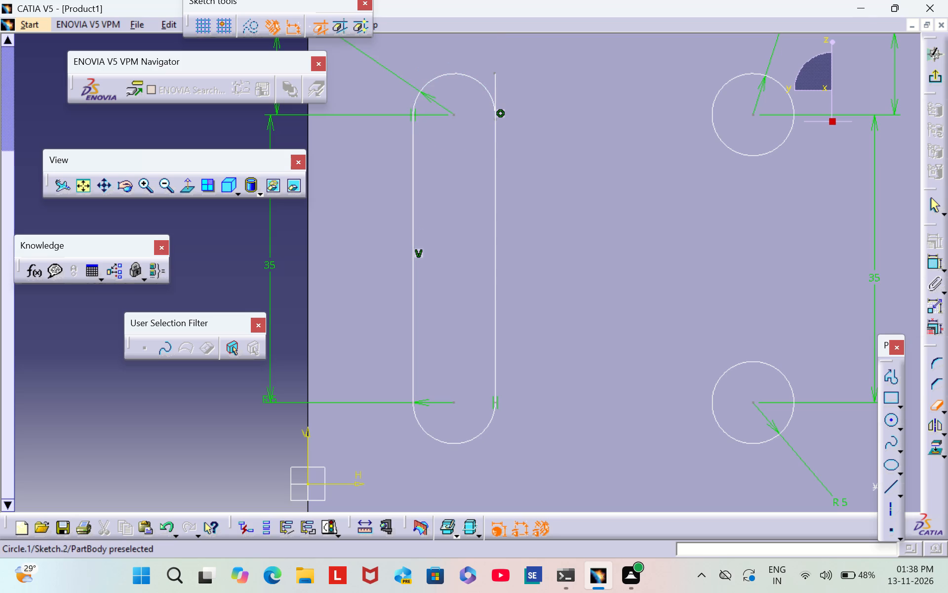
{"action": "left_click", "coordinate": [495, 85]}
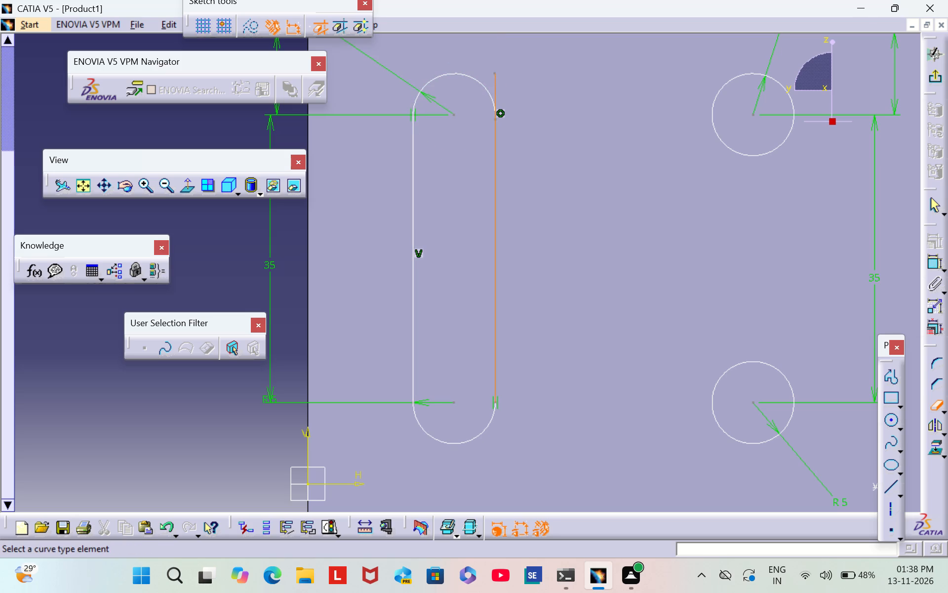
{"action": "triple_click", "coordinate": [163, 183]}
{"action": "double_click", "coordinate": [163, 183]}
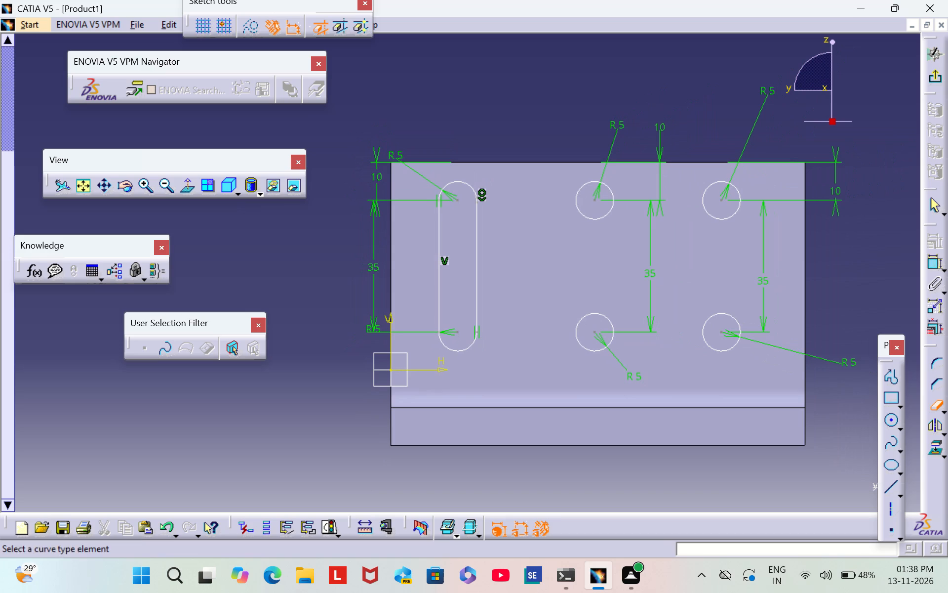
{"action": "middle_click_drag", "start_coordinate": [861, 326], "coordinate": [799, 326]}
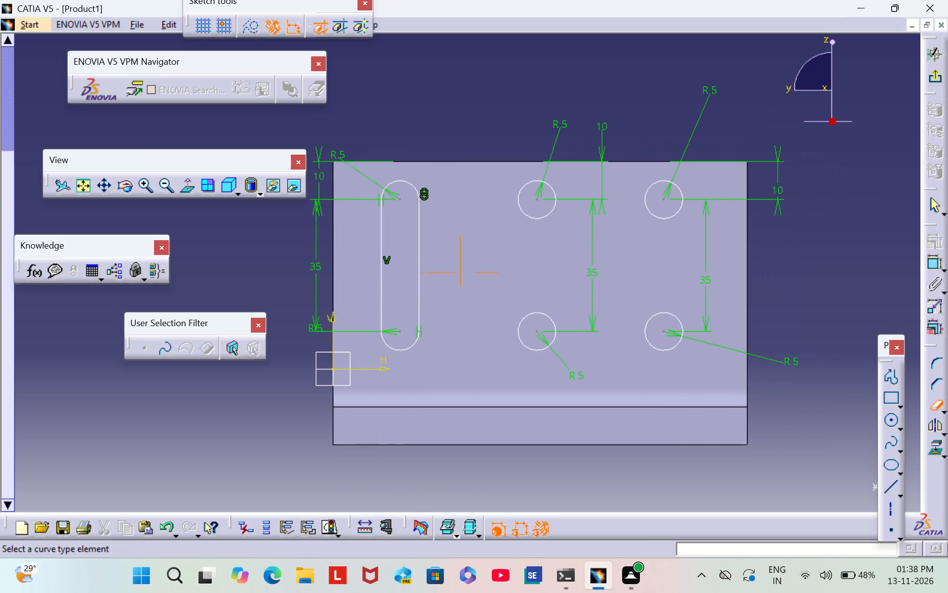
{"action": "middle_click_drag", "start_coordinate": [799, 326], "coordinate": [796, 326]}
{"action": "left_click", "coordinate": [935, 399]}
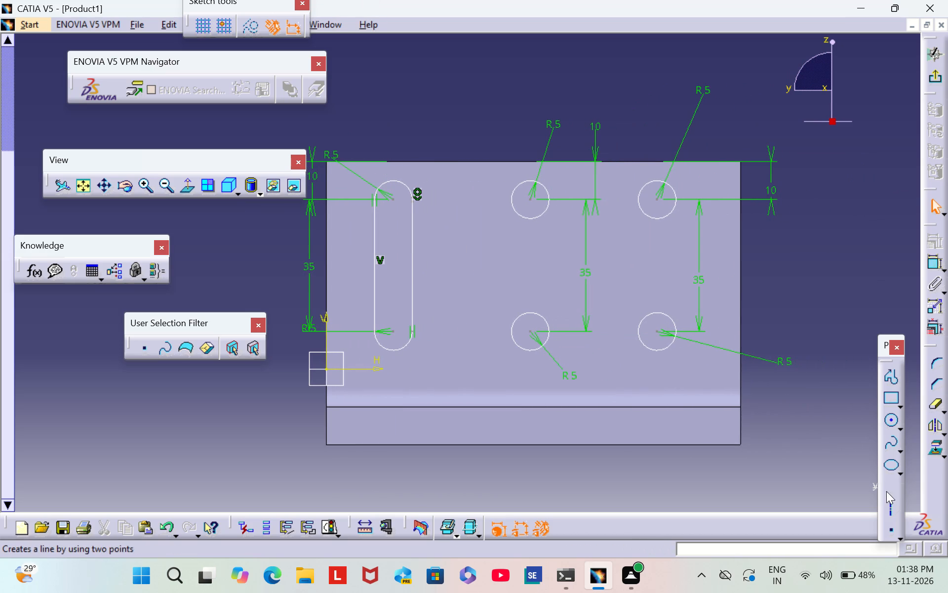
Draw a vertical line about 48 mm long just outside the V-axis side of the middle pair of circles.
{"action": "left_click", "coordinate": [887, 492]}
{"action": "triple_click", "coordinate": [147, 190]}
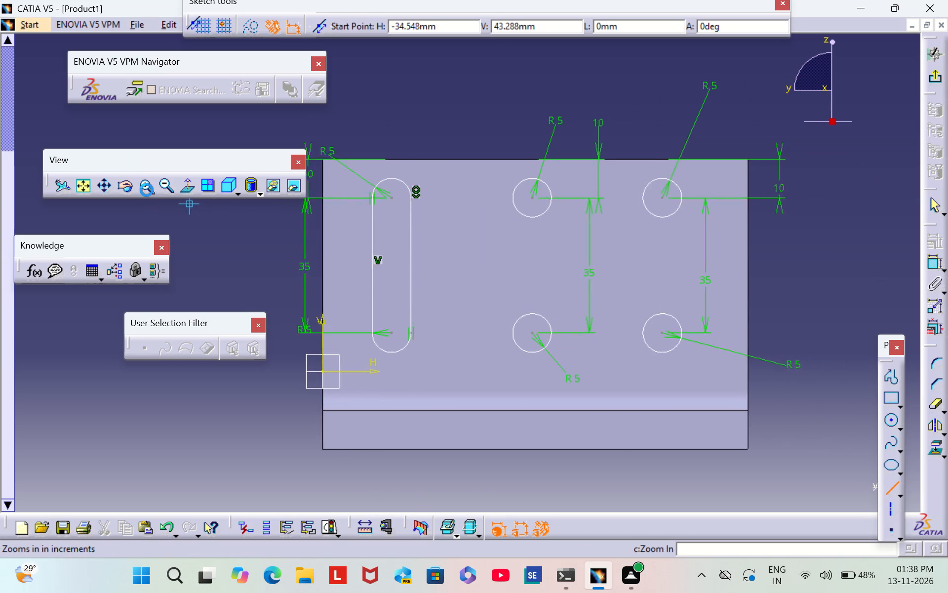
{"action": "triple_click", "coordinate": [147, 190]}
{"action": "triple_click", "coordinate": [147, 190]}
{"action": "triple_click", "coordinate": [147, 190]}
{"action": "left_click", "coordinate": [147, 190]}
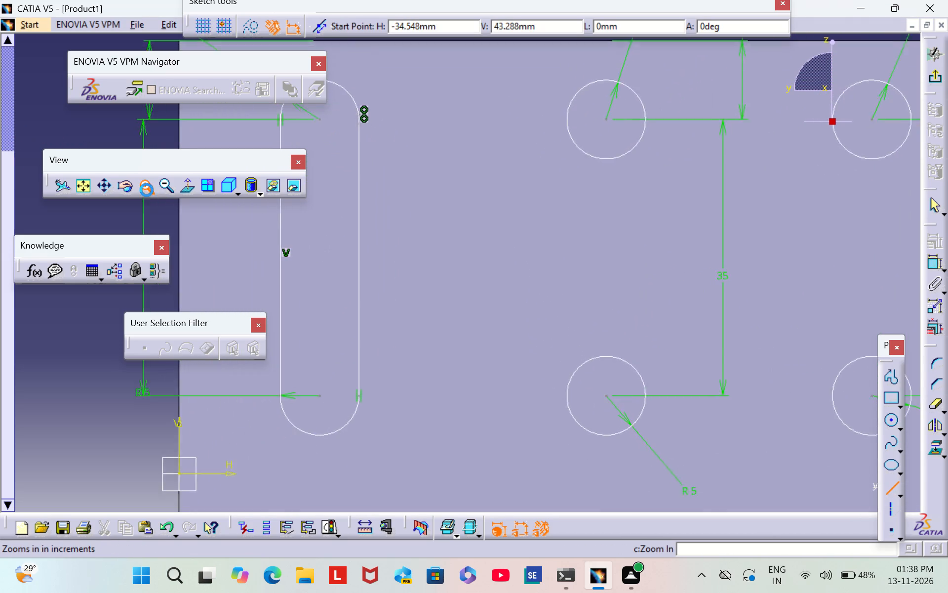
{"action": "middle_click_drag", "start_coordinate": [680, 232], "coordinate": [533, 264]}
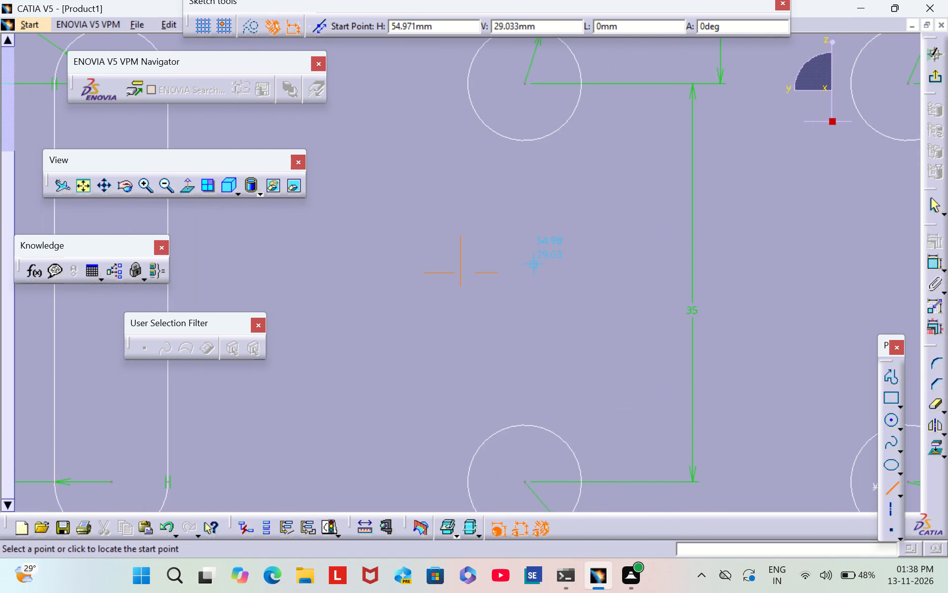
{"action": "left_click", "coordinate": [172, 186]}
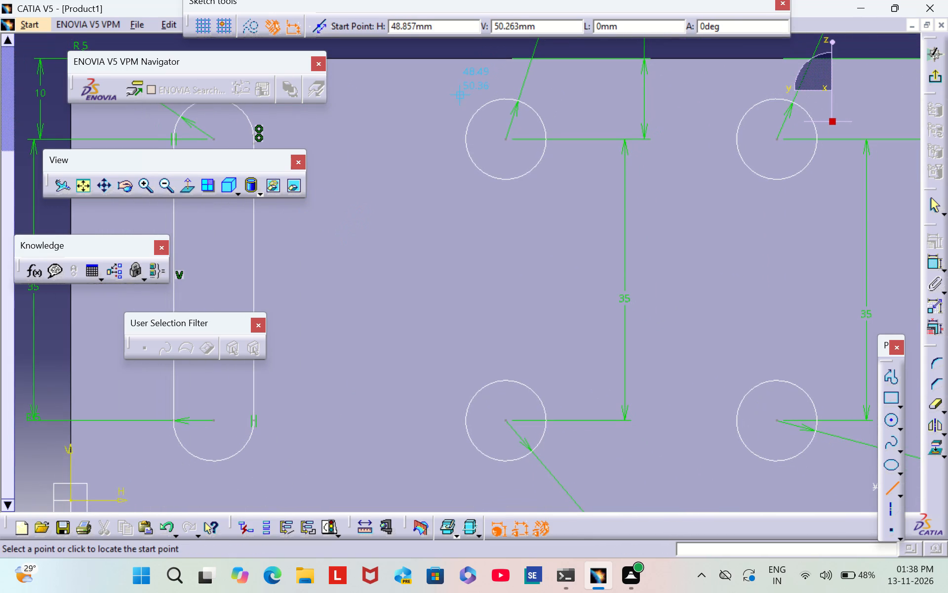
{"action": "left_click", "coordinate": [465, 95]}
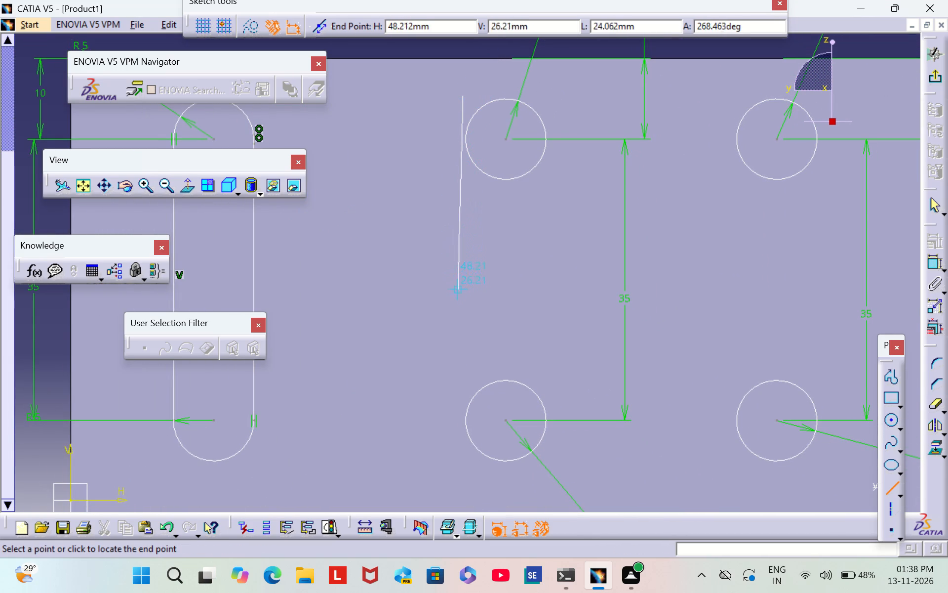
{"action": "left_click", "coordinate": [460, 482]}
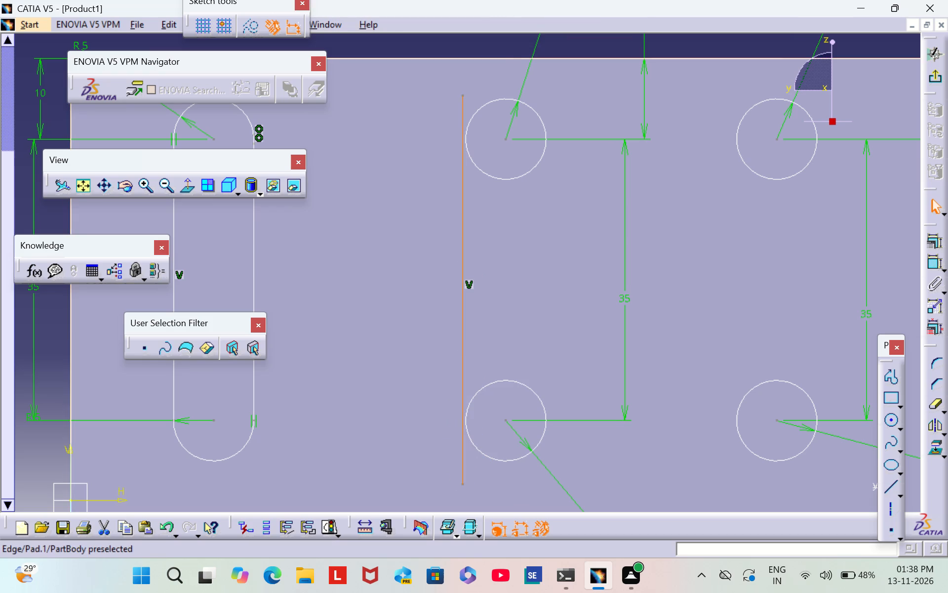
{"action": "left_click", "coordinate": [715, 49]}
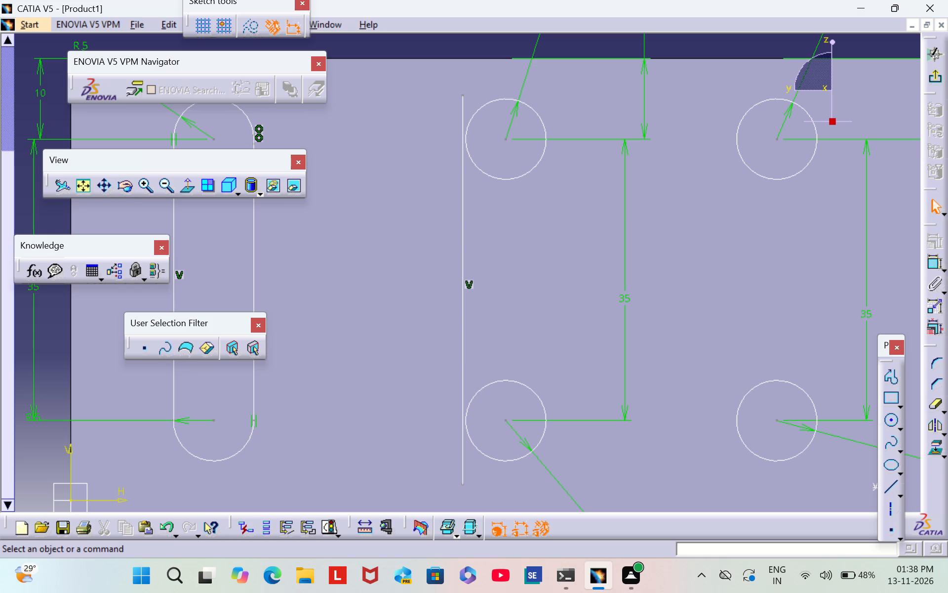
Draw a second vertical line about 48 mm long along the opposite side of the middle pair of circles.
{"action": "left_click", "coordinate": [888, 485]}
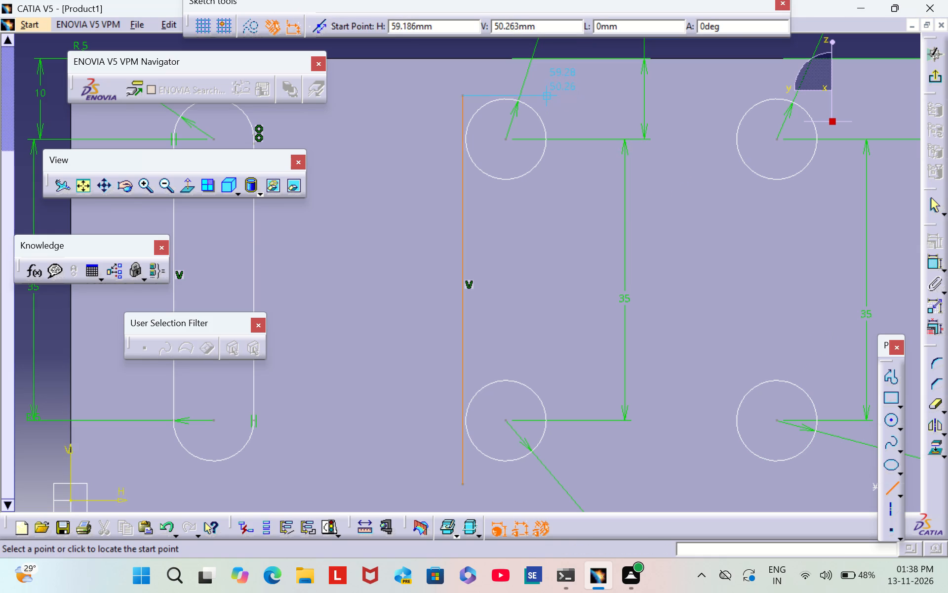
{"action": "left_click", "coordinate": [549, 96]}
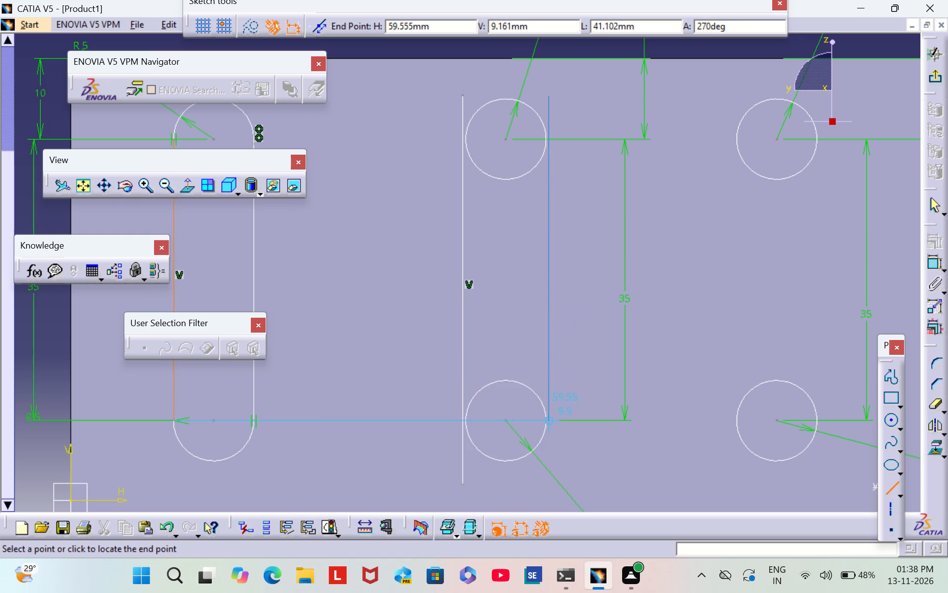
{"action": "left_click", "coordinate": [553, 483]}
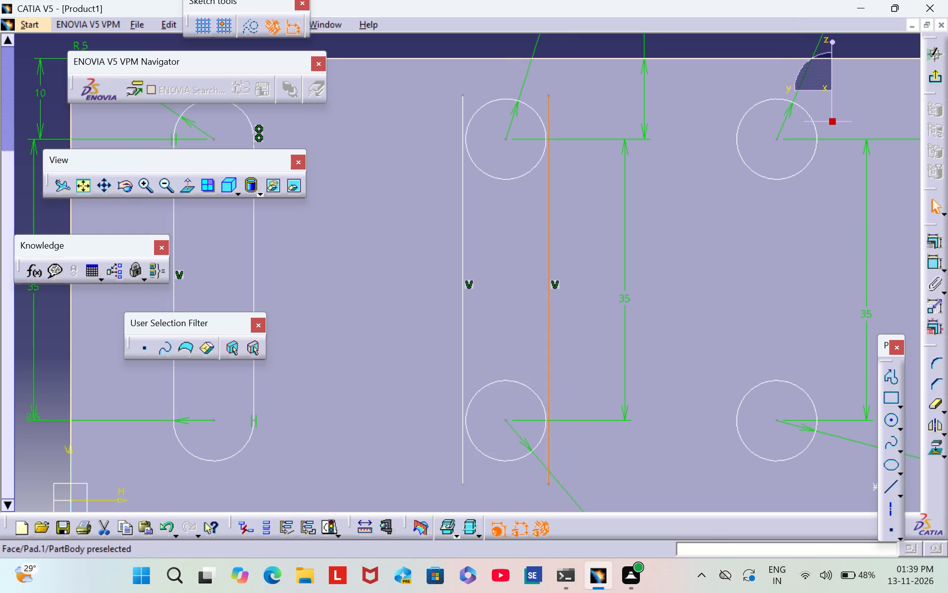
{"action": "left_click", "coordinate": [717, 351]}
Constrain both vertical lines of the middle pair tangent to its upper circle.
{"action": "double_click", "coordinate": [937, 266]}
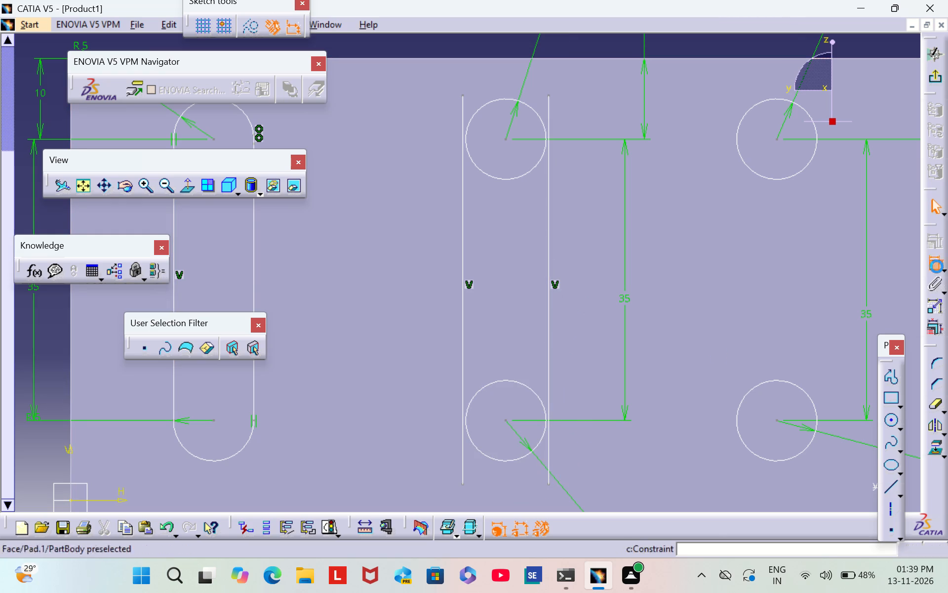
{"action": "left_click", "coordinate": [463, 116]}
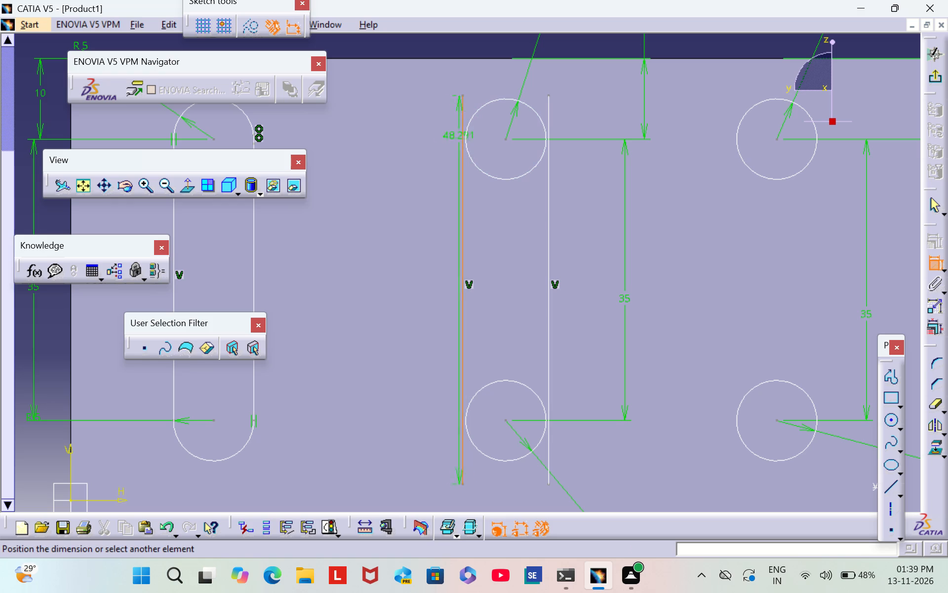
{"action": "left_click", "coordinate": [468, 126]}
{"action": "right_click", "coordinate": [465, 133]}
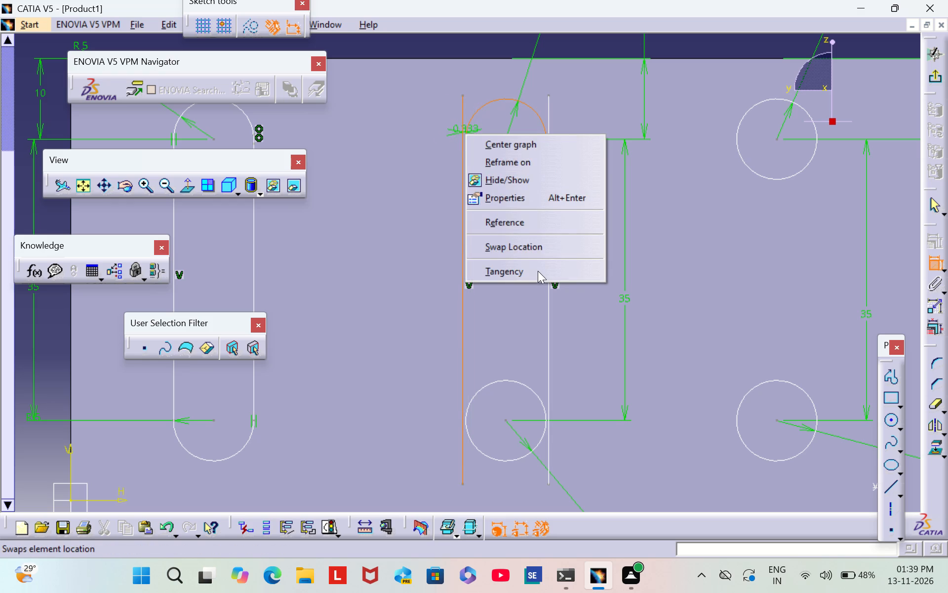
{"action": "left_click", "coordinate": [539, 273]}
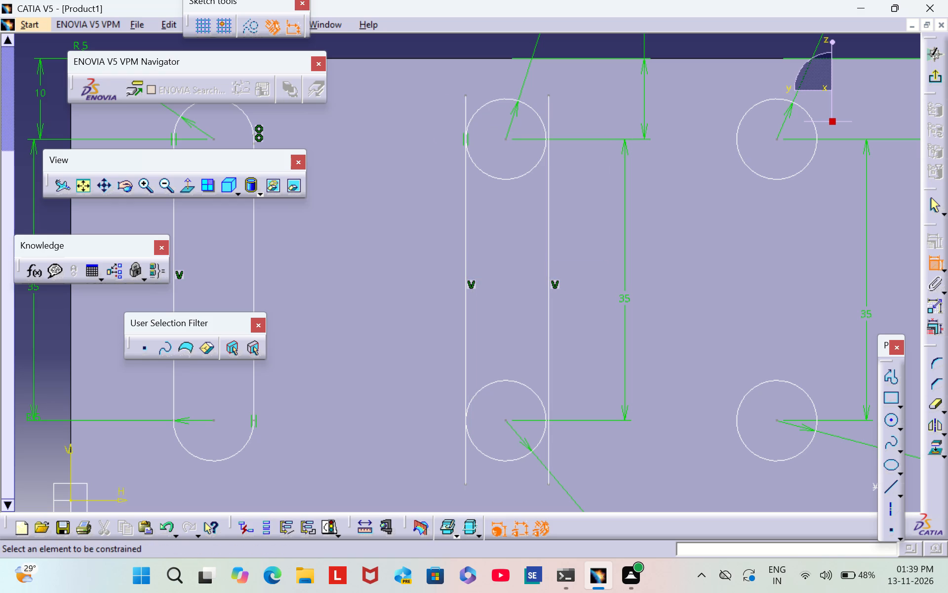
{"action": "left_click", "coordinate": [547, 112]}
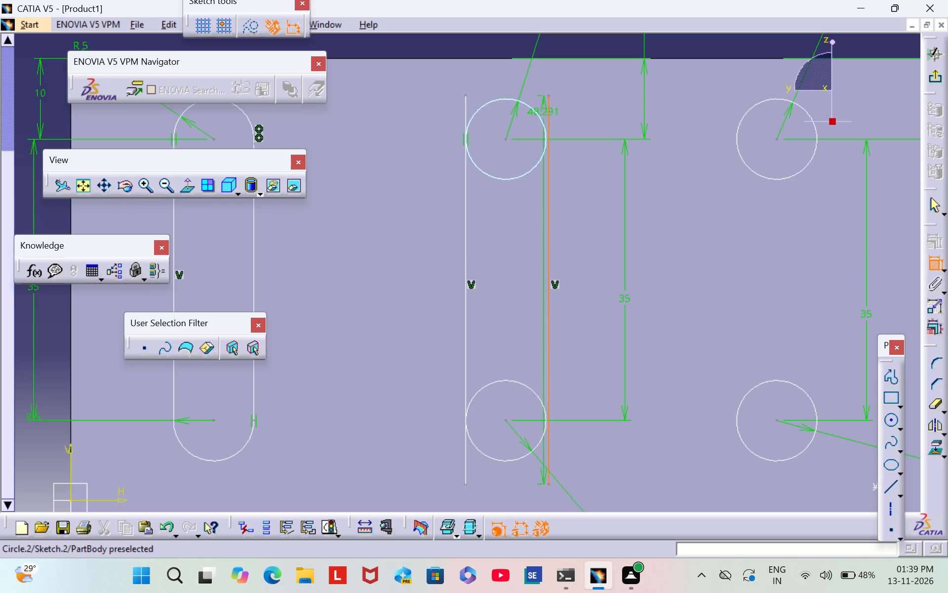
{"action": "left_click", "coordinate": [541, 118]}
{"action": "right_click", "coordinate": [555, 124]}
{"action": "left_click", "coordinate": [617, 261]}
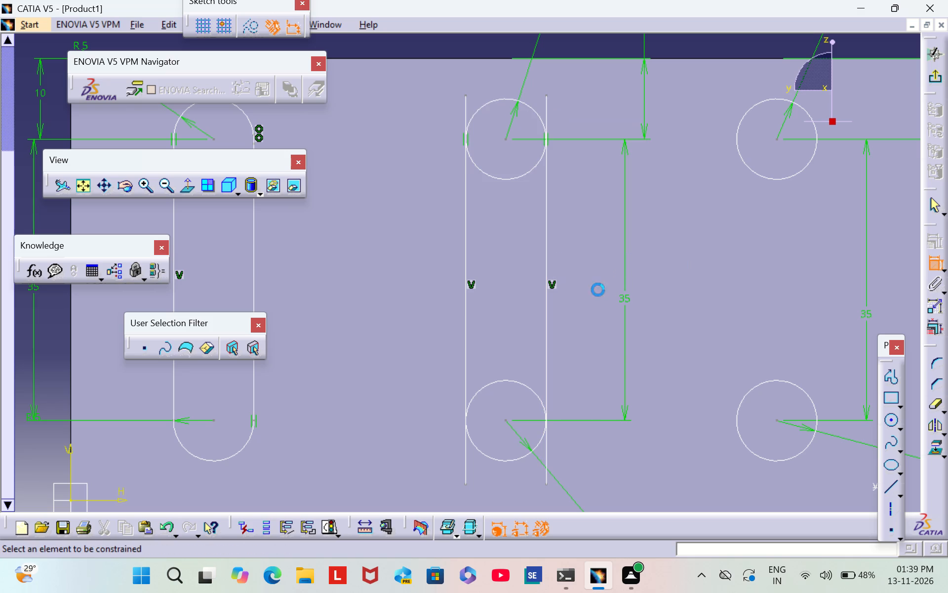
{"action": "middle_click_drag", "start_coordinate": [754, 271], "coordinate": [636, 249]}
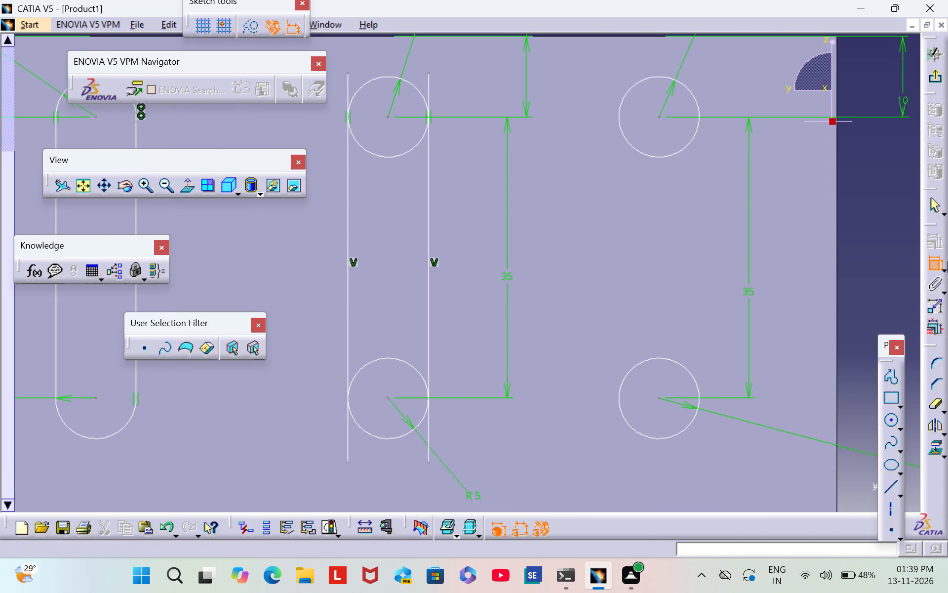
{"action": "left_click", "coordinate": [928, 266]}
Draw a vertical line about 43 mm long along the V-axis side of the circle pair farthest from the V axis.
{"action": "left_click", "coordinate": [895, 483]}
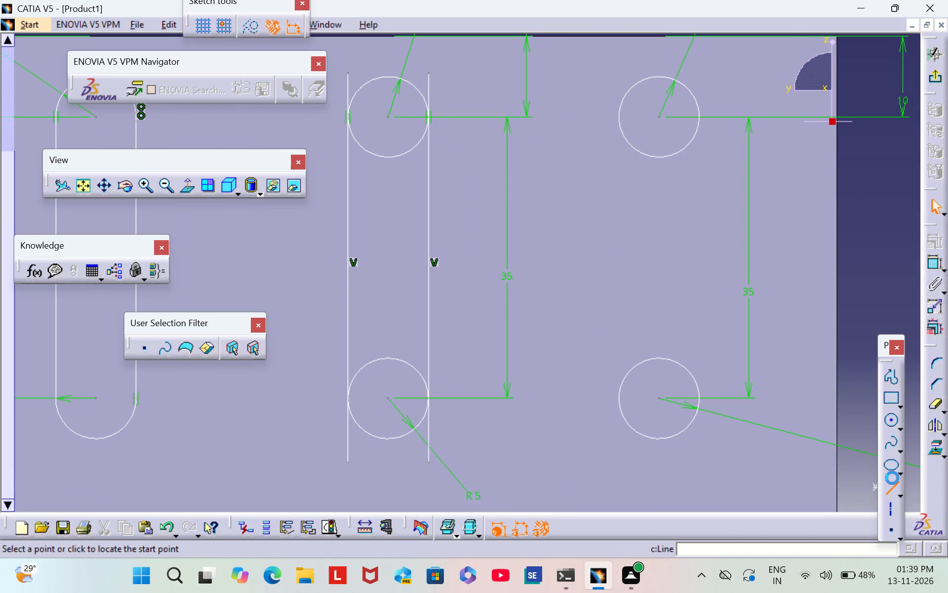
{"action": "left_click", "coordinate": [613, 79]}
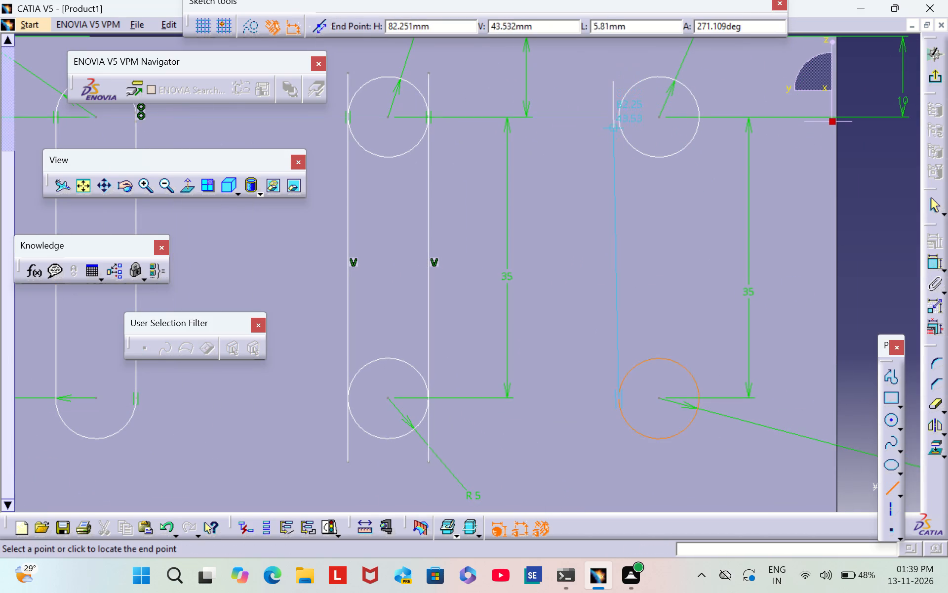
{"action": "left_click", "coordinate": [613, 433]}
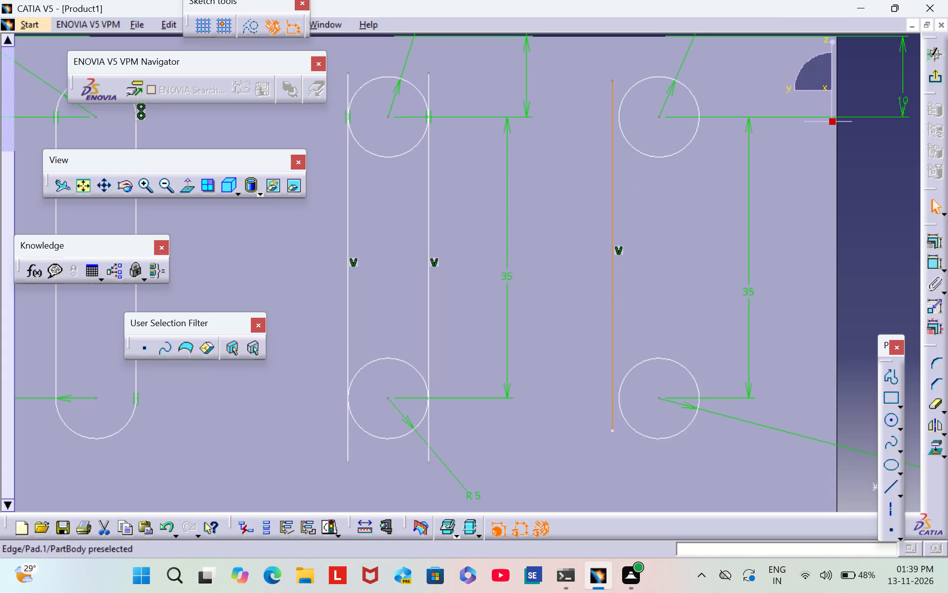
{"action": "left_click", "coordinate": [864, 226]}
Draw a vertical line about 45 mm long along the outer side of the circle pair farthest from the V axis.
{"action": "left_click_drag", "start_coordinate": [909, 423], "coordinate": [897, 471]}
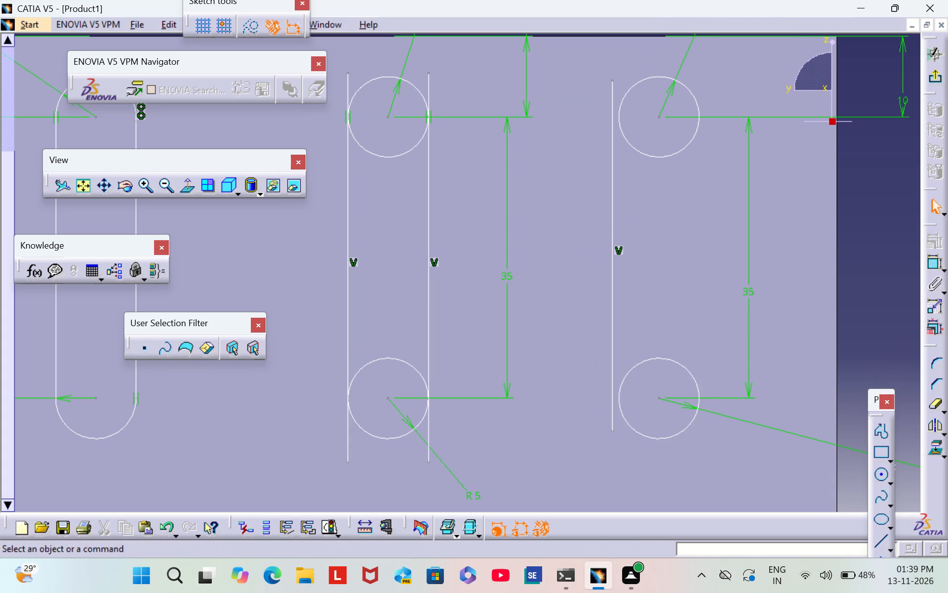
{"action": "left_click", "coordinate": [879, 541]}
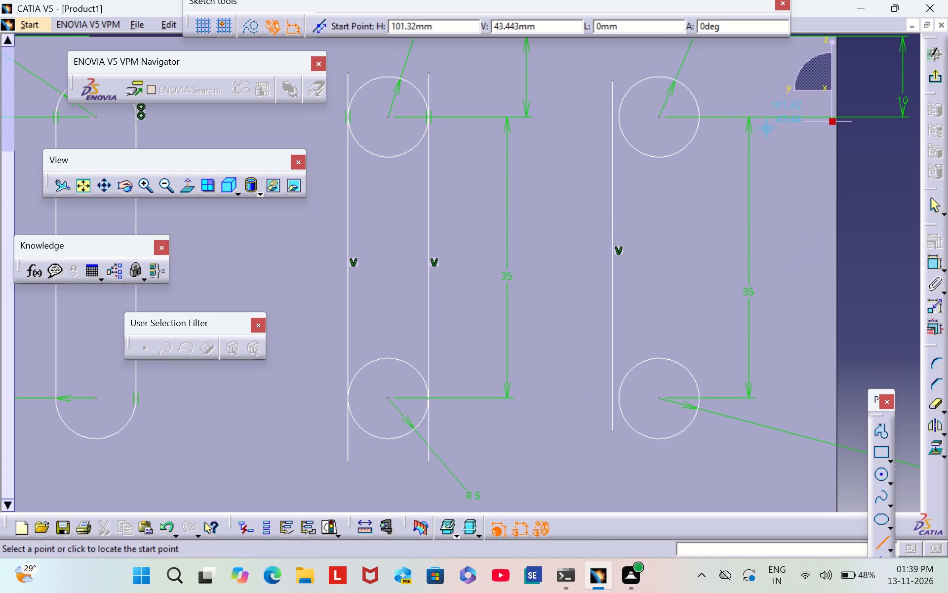
{"action": "left_click", "coordinate": [700, 80]}
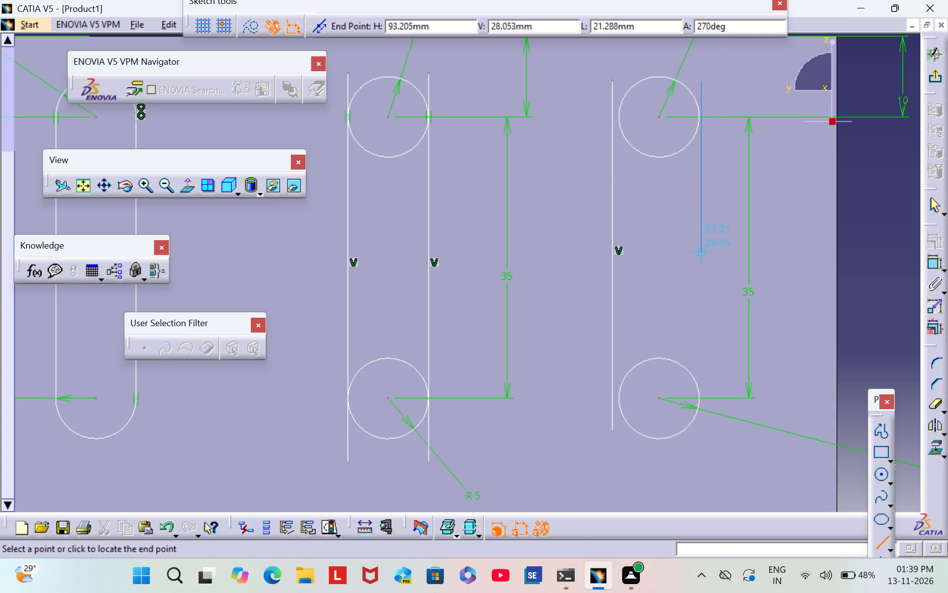
{"action": "left_click", "coordinate": [702, 441]}
{"action": "left_click", "coordinate": [892, 291]}
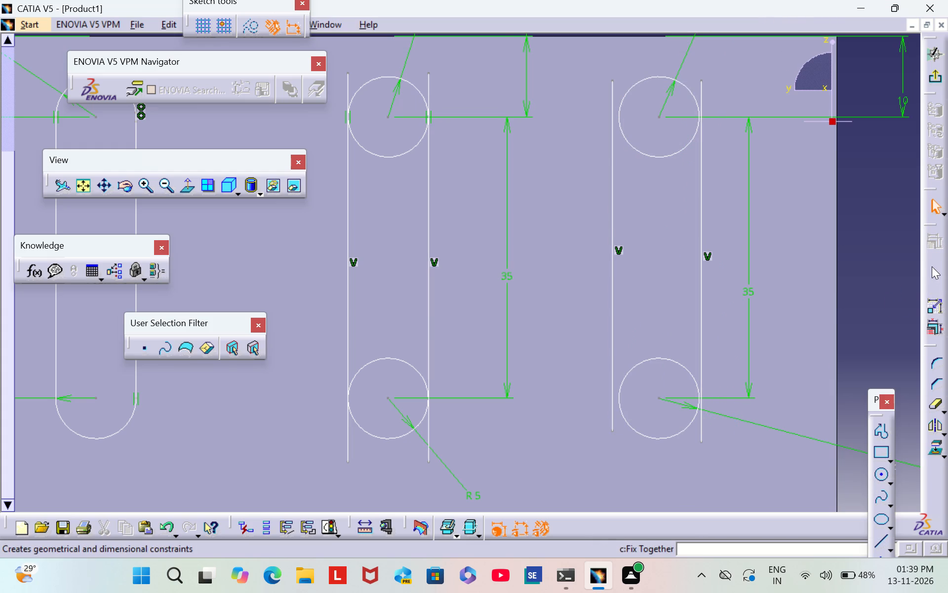
Constrain both vertical lines of the circle pair farthest from the V axis tangent to its upper circle.
{"action": "double_click", "coordinate": [932, 266]}
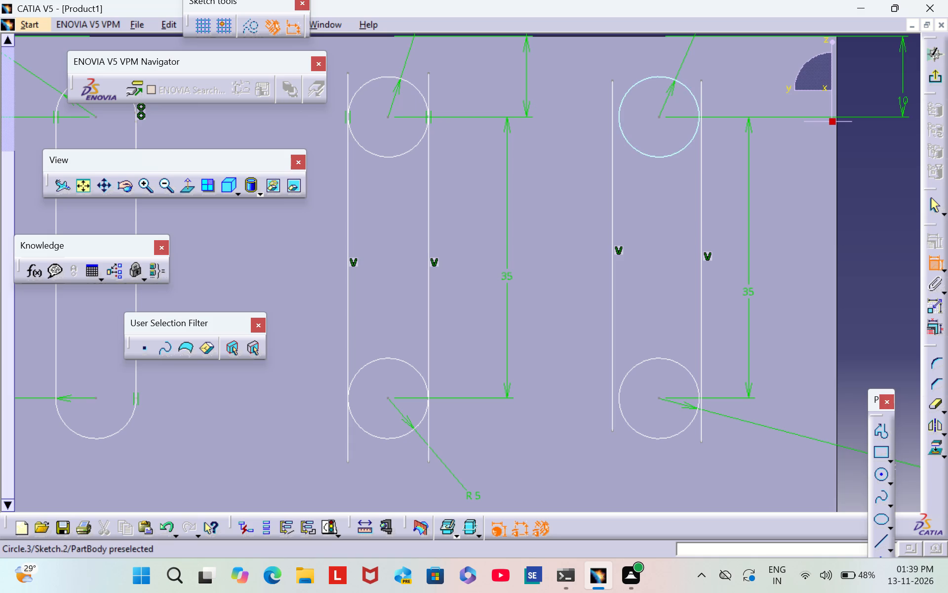
{"action": "left_click", "coordinate": [619, 102]}
{"action": "left_click", "coordinate": [611, 110]}
{"action": "right_click", "coordinate": [659, 100]}
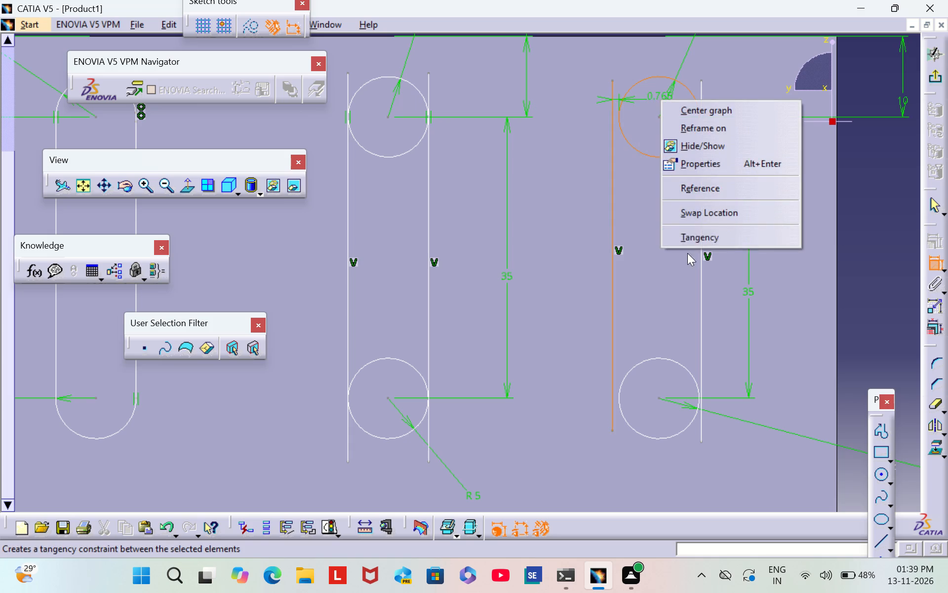
{"action": "left_click", "coordinate": [700, 237]}
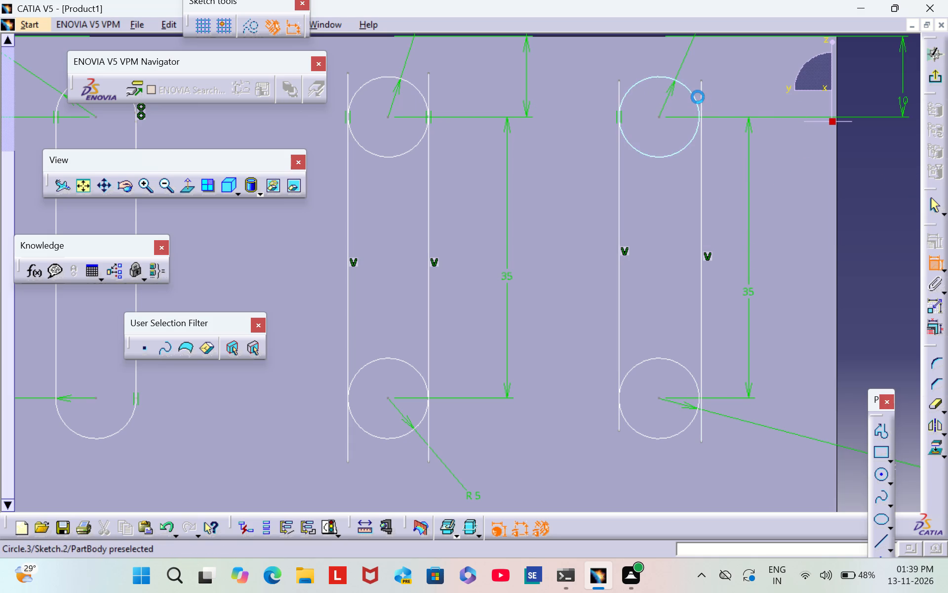
{"action": "left_click", "coordinate": [701, 91]}
{"action": "left_click", "coordinate": [694, 93]}
{"action": "right_click", "coordinate": [697, 93]}
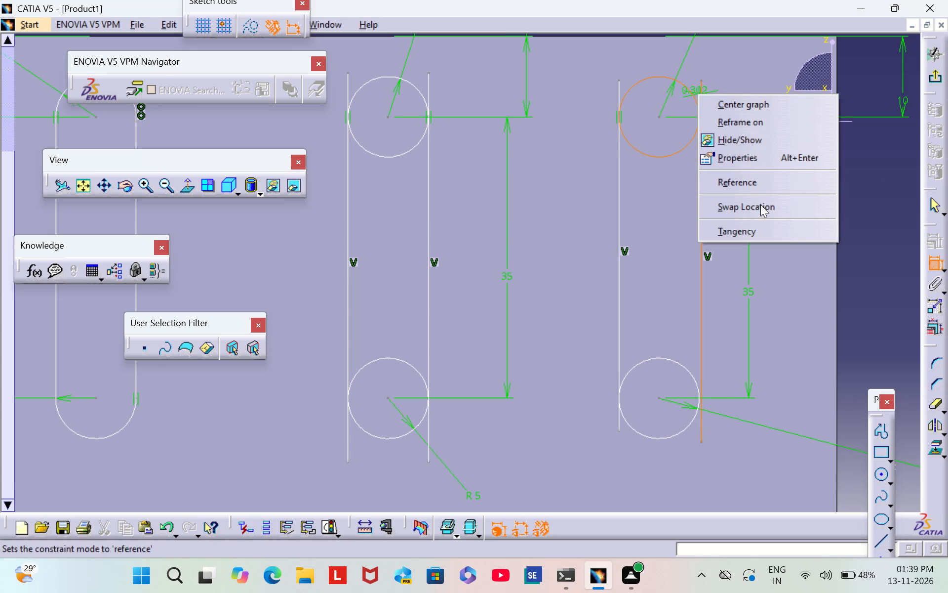
{"action": "left_click", "coordinate": [768, 227]}
{"action": "scroll", "coordinate": [679, 329], "scroll_direction": "down", "scroll_amount": 1}
{"action": "middle_click_drag", "start_coordinate": [679, 329], "coordinate": [718, 173]}
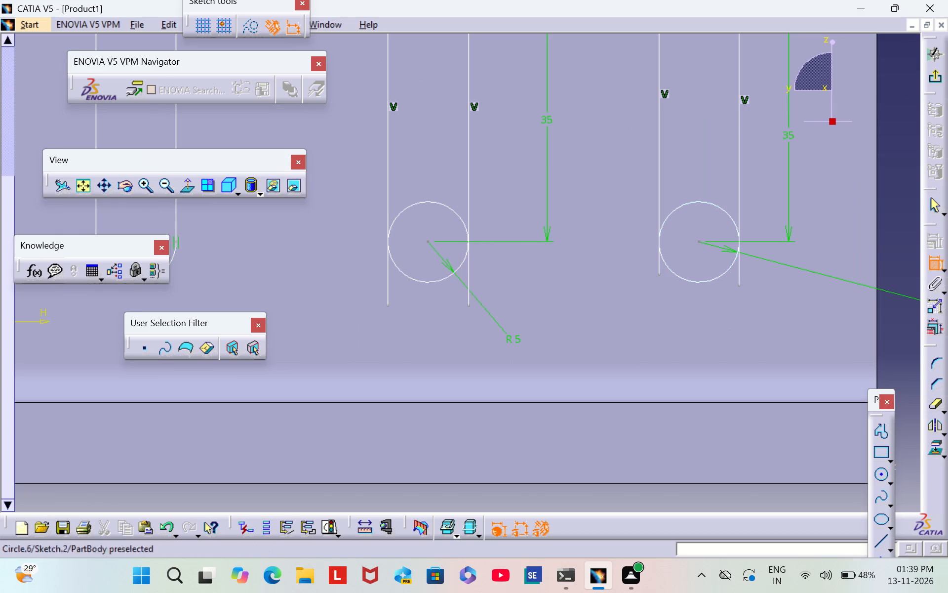
{"action": "left_click", "coordinate": [933, 265]}
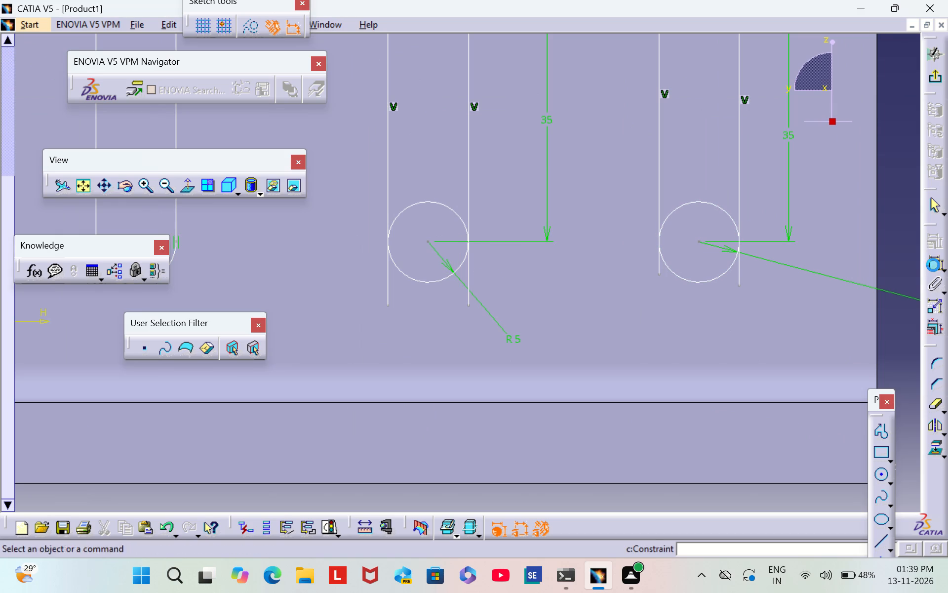
Quick-trim the inner circle arcs and overhanging line ends of the slot farthest from the V axis, leaving a closed slot outline.
{"action": "double_click", "coordinate": [937, 404]}
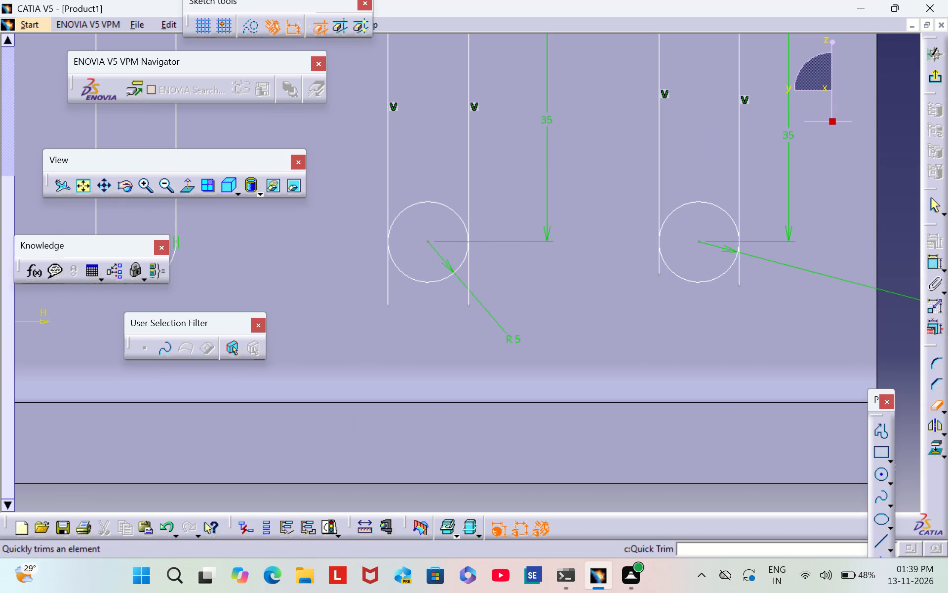
{"action": "left_click", "coordinate": [688, 204]}
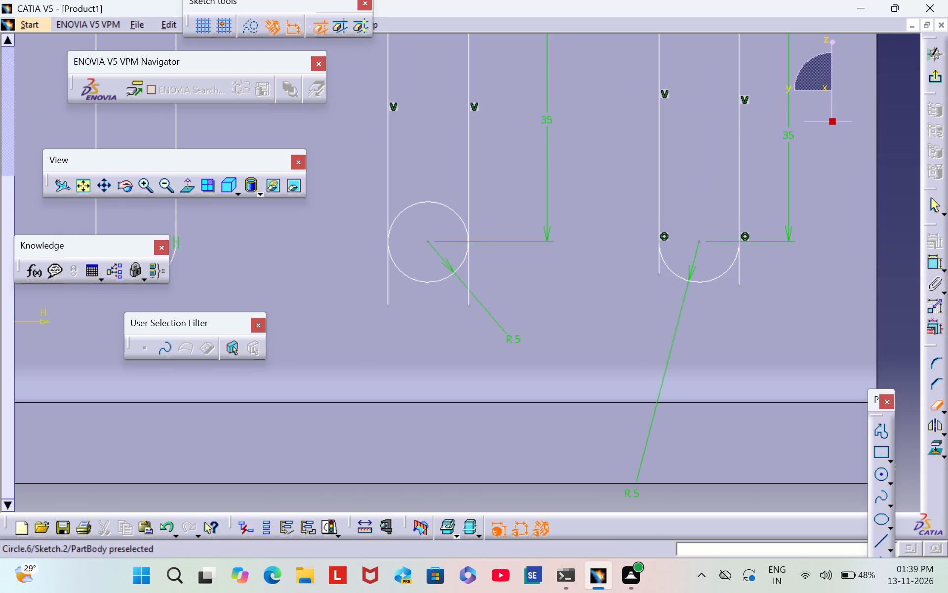
{"action": "left_click", "coordinate": [657, 267]}
{"action": "left_click", "coordinate": [739, 269]}
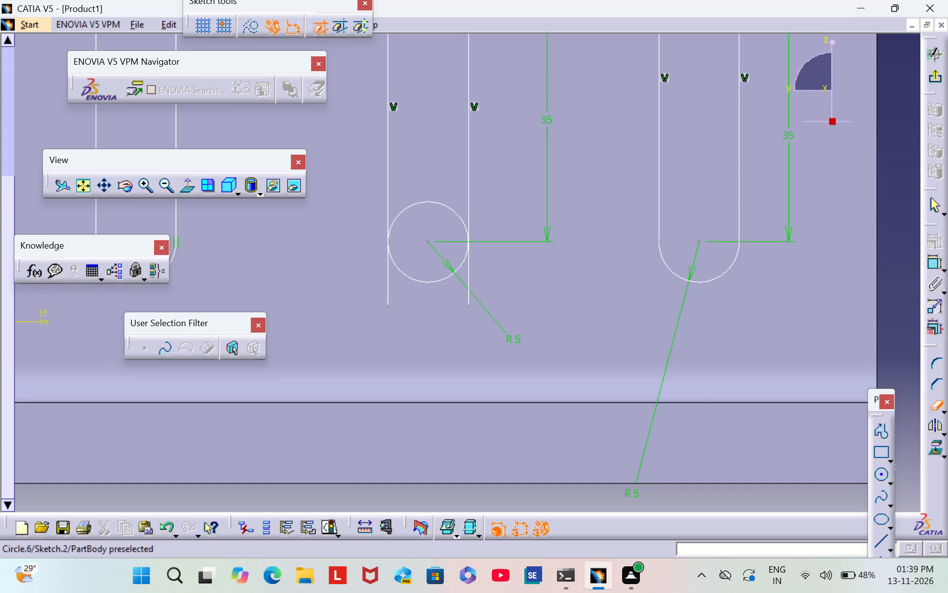
{"action": "middle_click_drag", "start_coordinate": [701, 183], "coordinate": [697, 475]}
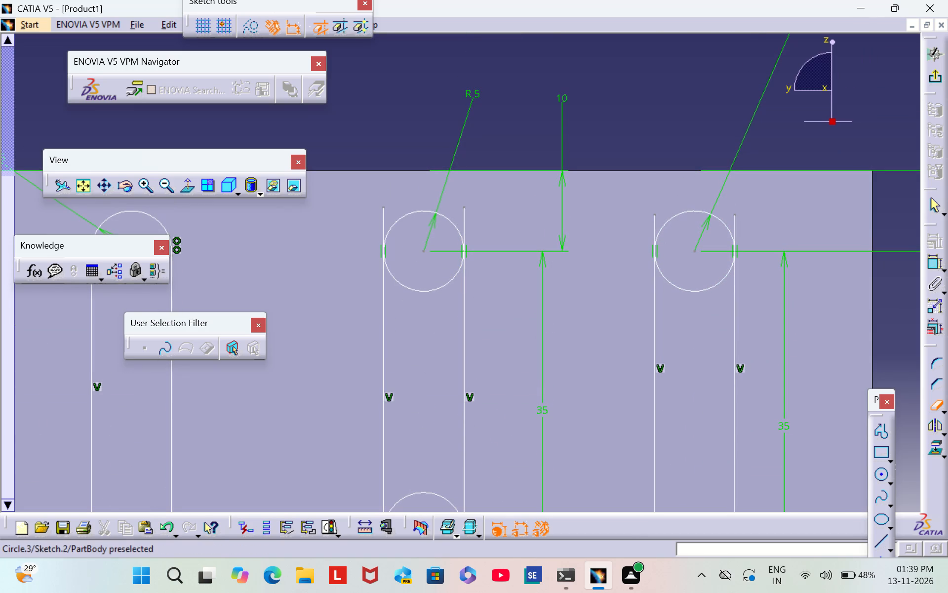
{"action": "left_click", "coordinate": [652, 223]}
{"action": "left_click", "coordinate": [734, 219]}
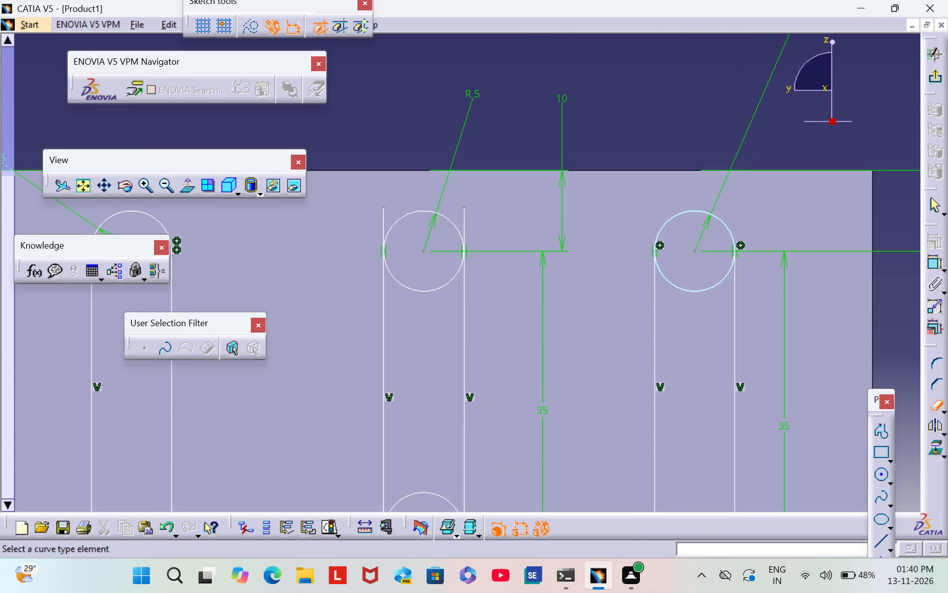
{"action": "left_click", "coordinate": [691, 289]}
Quick-trim the middle pair's inner circle arcs and overhanging line ends, leaving a closed slot outline.
{"action": "middle_click_drag", "start_coordinate": [545, 344], "coordinate": [667, 254]}
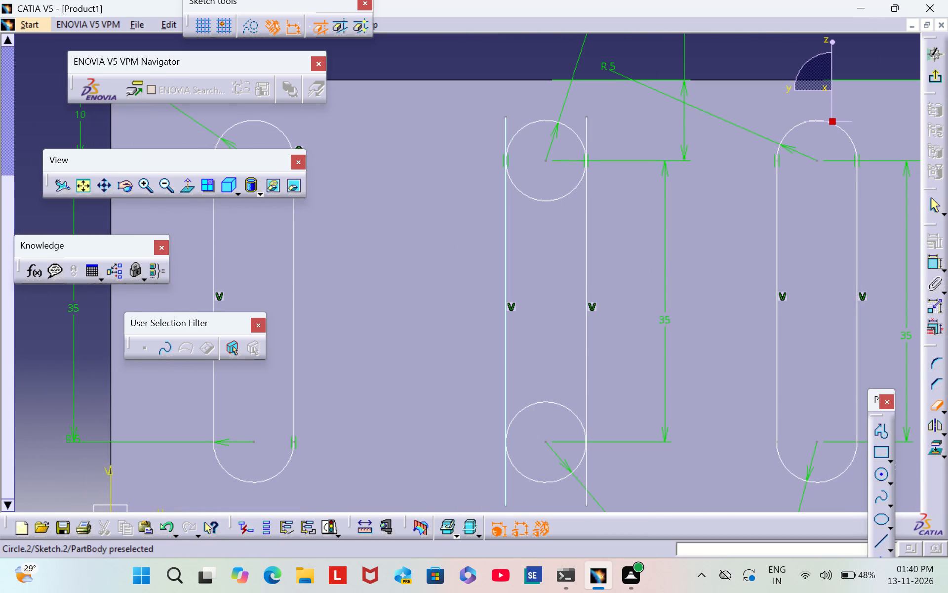
{"action": "left_click", "coordinate": [505, 130]}
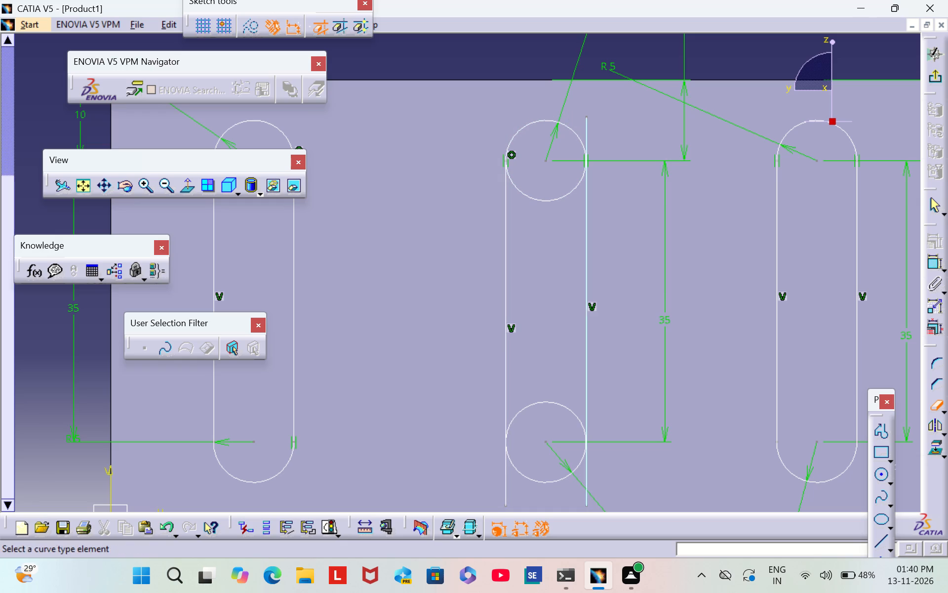
{"action": "left_click", "coordinate": [585, 133]}
{"action": "left_click", "coordinate": [543, 198]}
{"action": "scroll", "coordinate": [534, 305], "scroll_direction": "down", "scroll_amount": 1}
{"action": "middle_click_drag", "start_coordinate": [535, 305], "coordinate": [547, 262]}
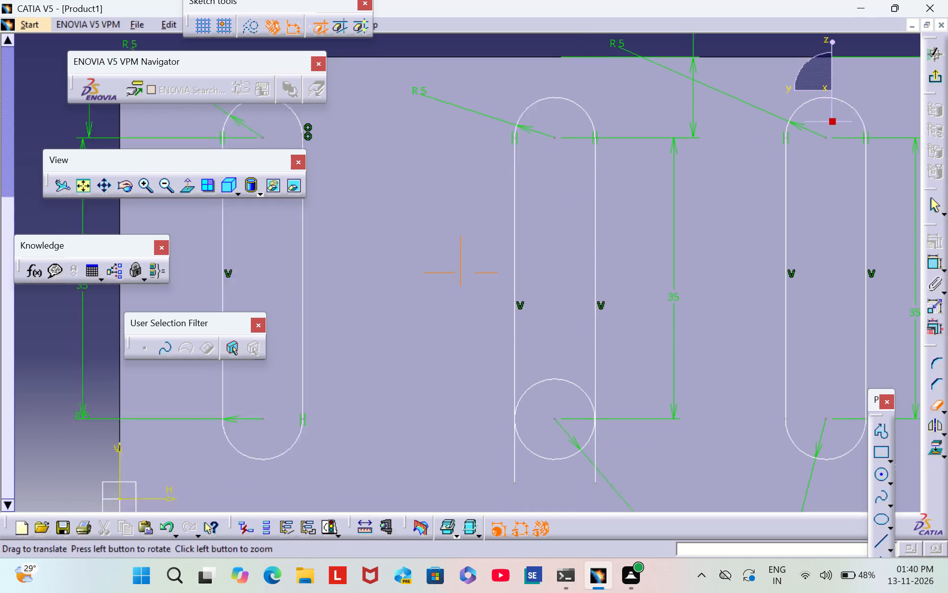
{"action": "middle_click_drag", "start_coordinate": [547, 262], "coordinate": [587, 151]}
{"action": "left_click", "coordinate": [560, 334]}
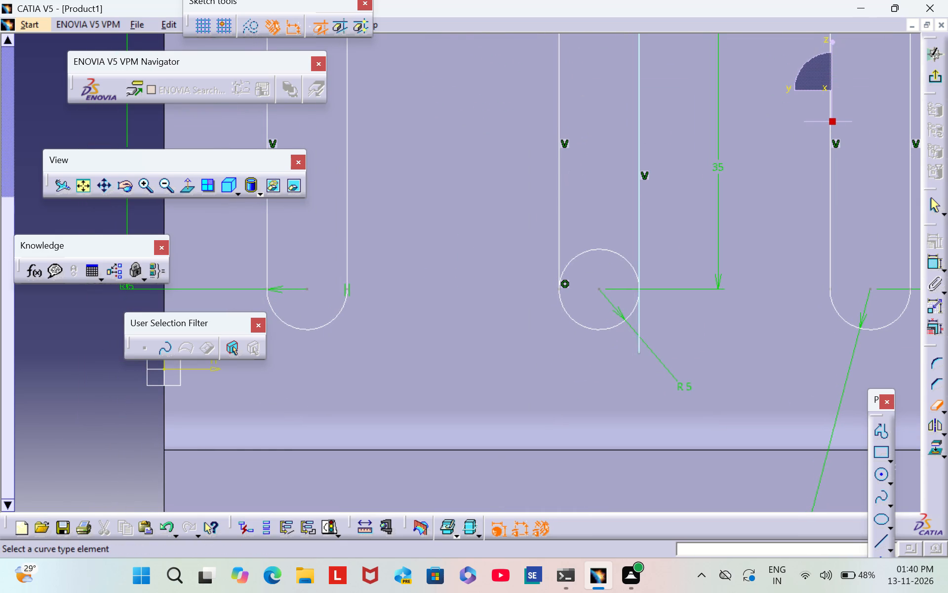
{"action": "left_click", "coordinate": [639, 322]}
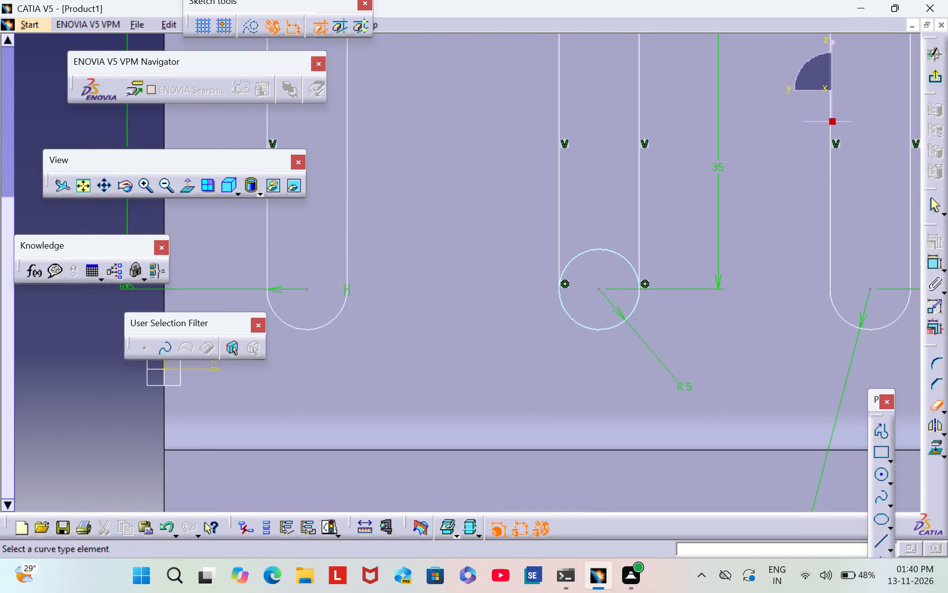
{"action": "left_click", "coordinate": [598, 249]}
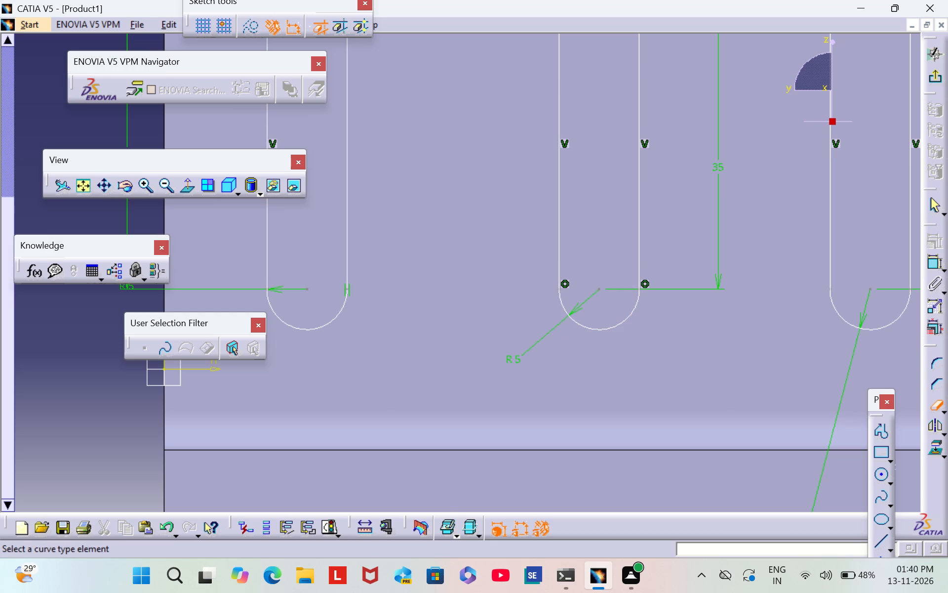
{"action": "triple_click", "coordinate": [172, 191]}
{"action": "double_click", "coordinate": [172, 191]}
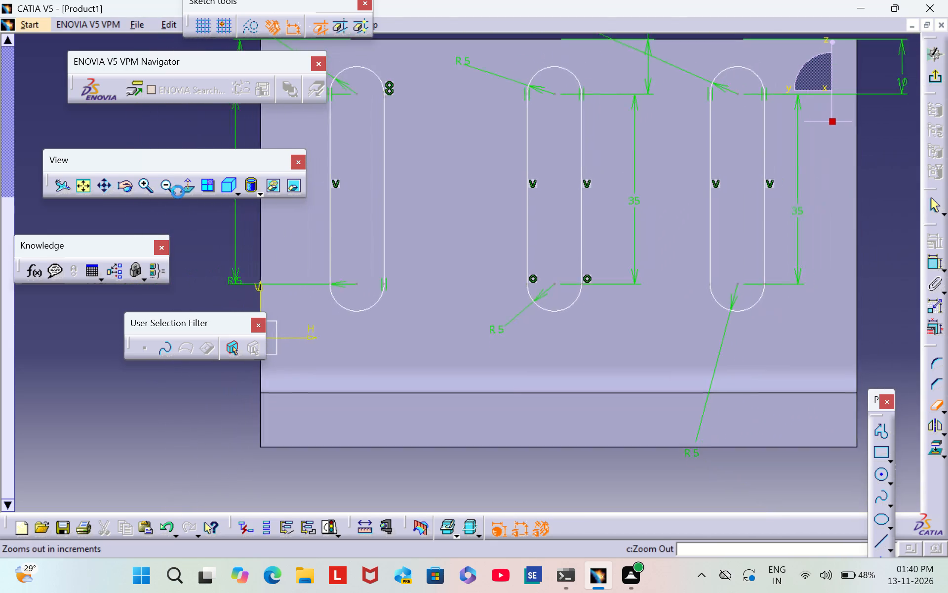
{"action": "left_click", "coordinate": [934, 404]}
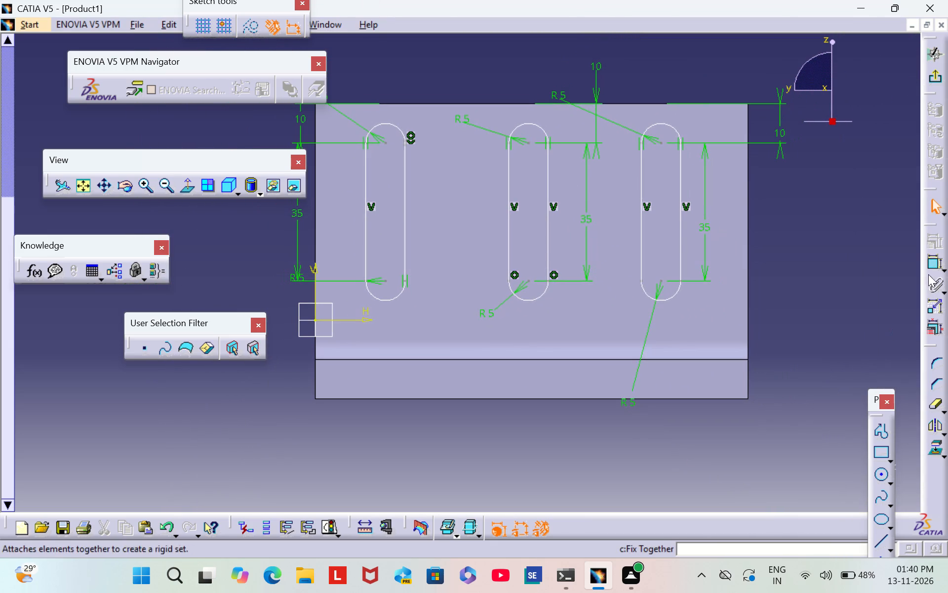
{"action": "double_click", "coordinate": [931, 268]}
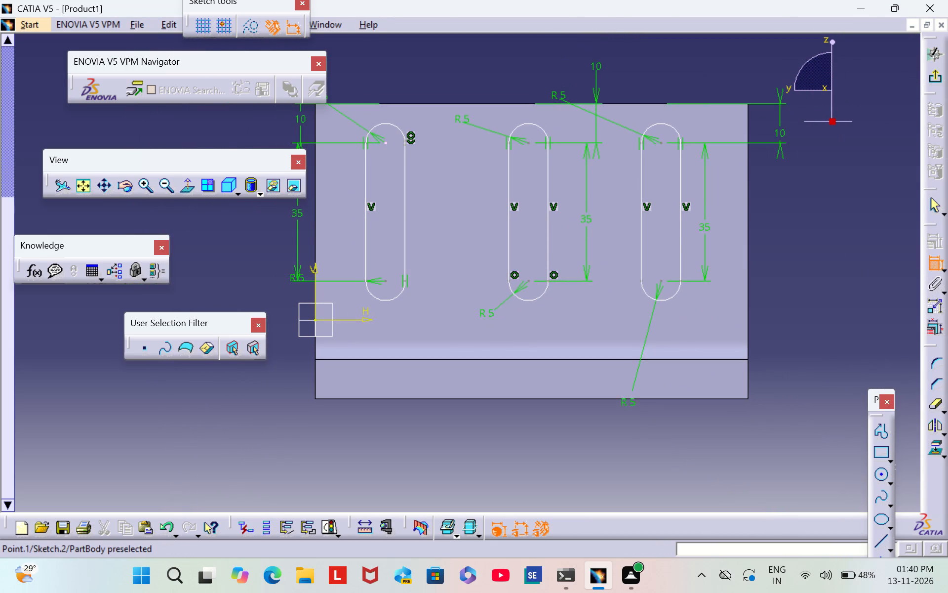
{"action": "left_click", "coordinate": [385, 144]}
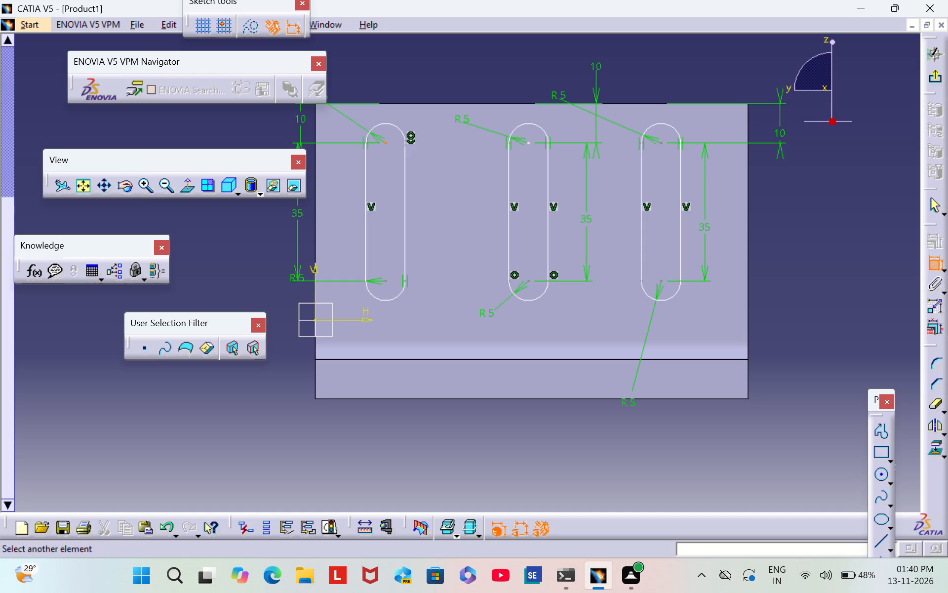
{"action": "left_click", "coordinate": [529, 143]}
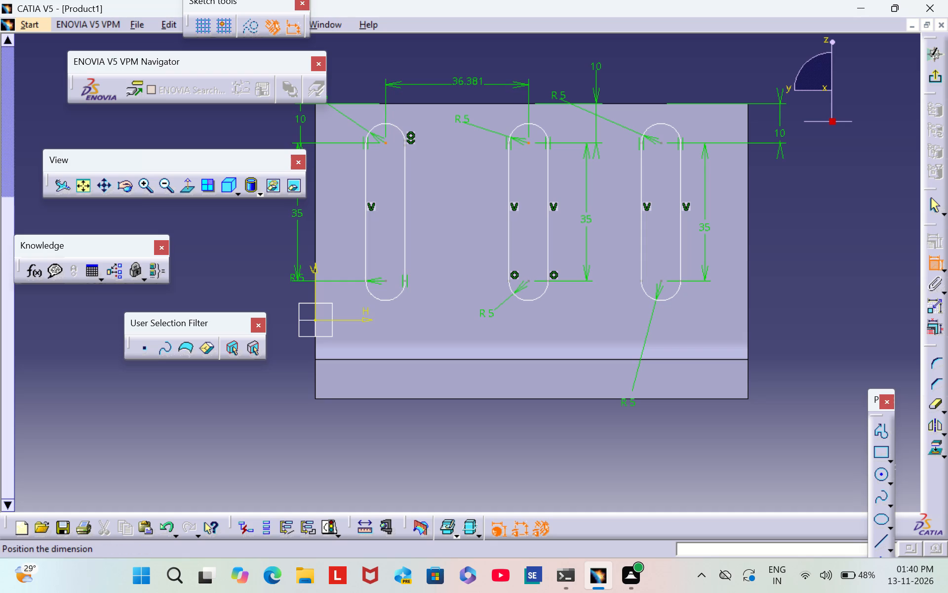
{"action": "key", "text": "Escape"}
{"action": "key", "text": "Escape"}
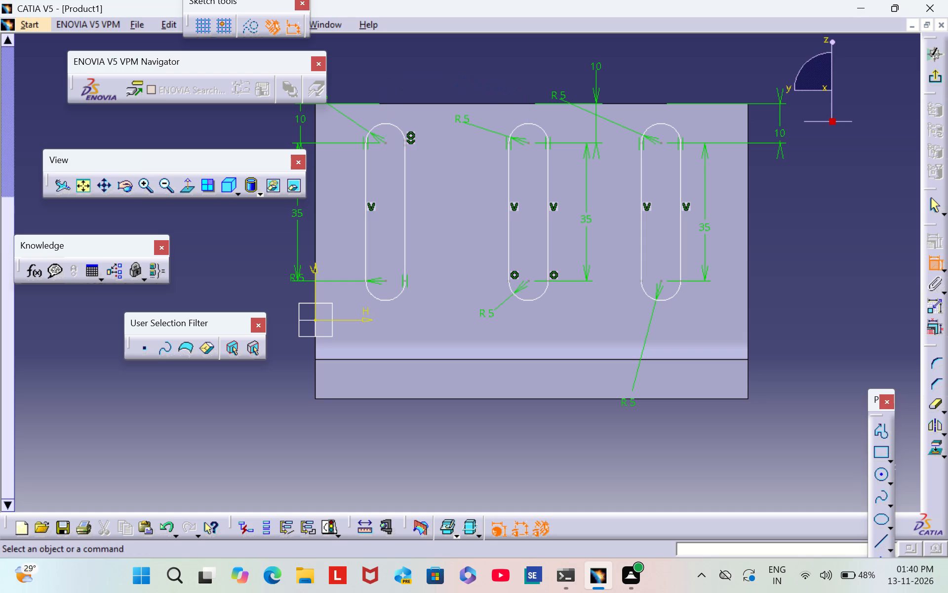
Dimension the horizontal distance from the plate's V-axis side edge to the nearest slot's upper centre and set it to 25 mm.
{"action": "middle_click_drag", "start_coordinate": [216, 258], "coordinate": [285, 300]}
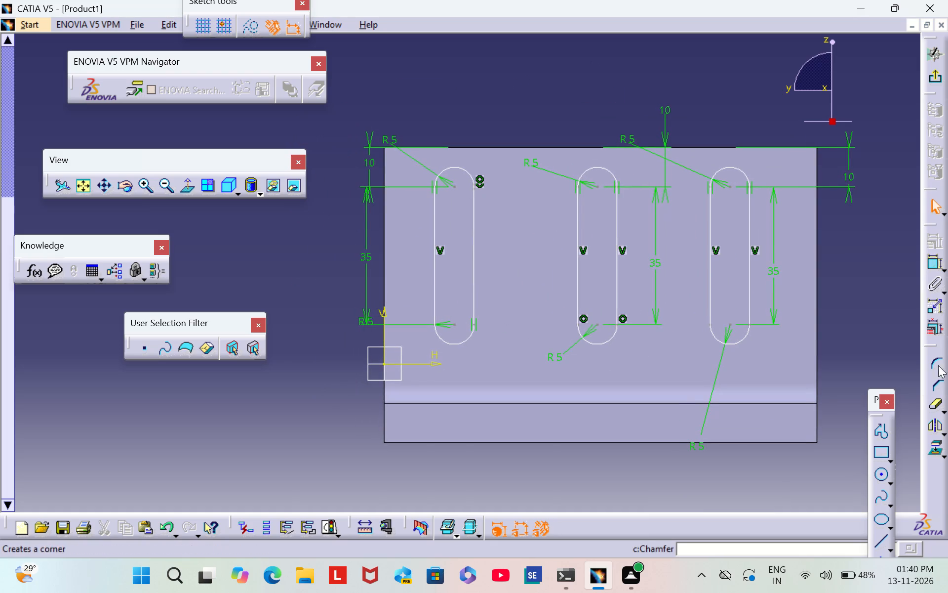
{"action": "double_click", "coordinate": [938, 266]}
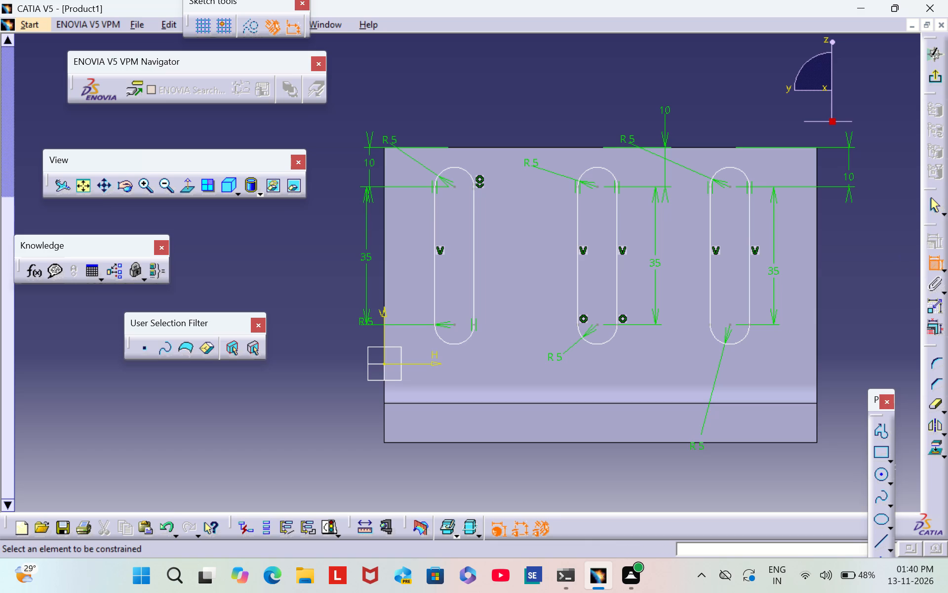
{"action": "left_click", "coordinate": [385, 177]}
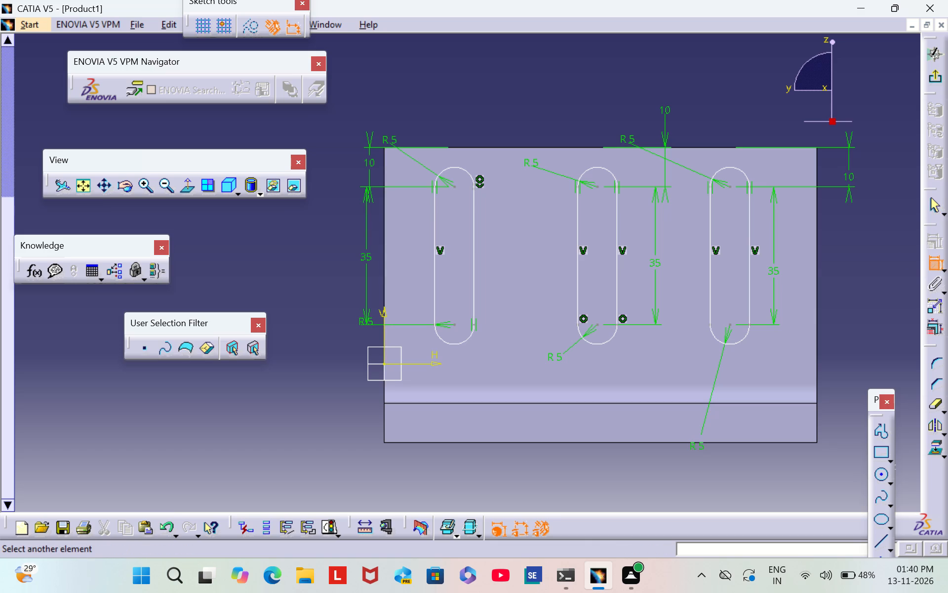
{"action": "left_click", "coordinate": [454, 187]}
{"action": "left_click_drag", "start_coordinate": [413, 120], "coordinate": [414, 120]}
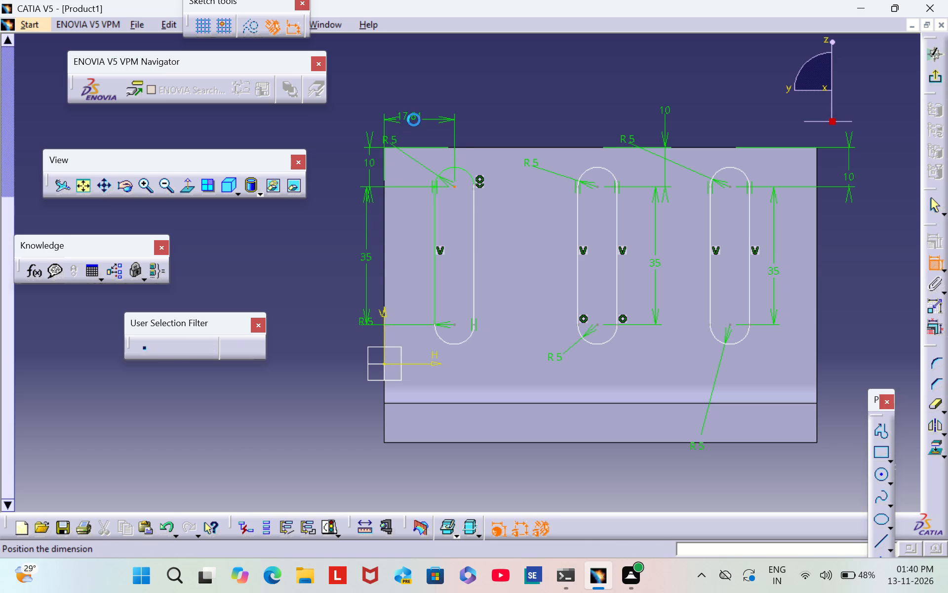
{"action": "left_click_drag", "start_coordinate": [414, 120], "coordinate": [420, 123]}
{"action": "double_click", "coordinate": [410, 113]}
{"action": "key", "text": "BackSpace"}
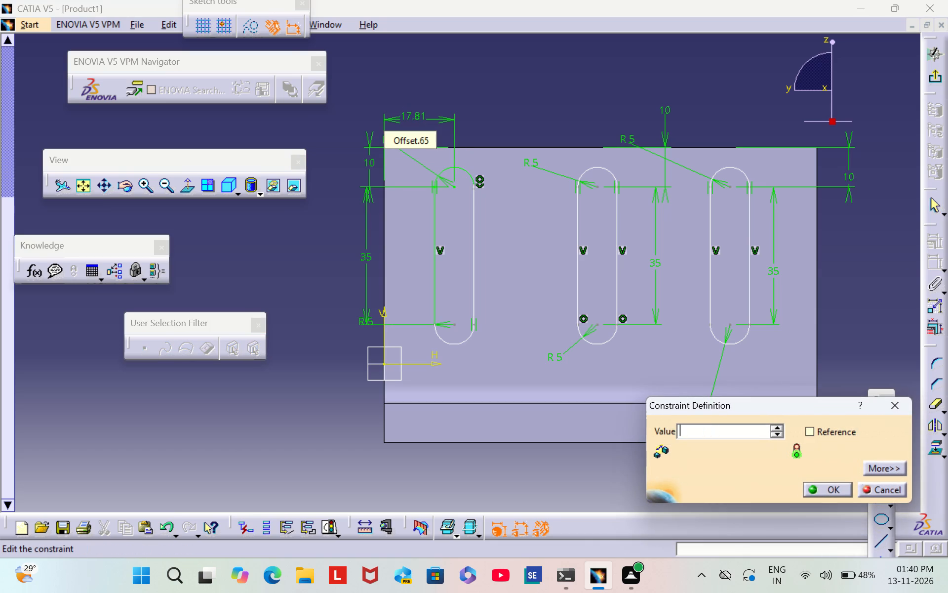
{"action": "type", "text": "25"}
{"action": "key", "text": "Return"}
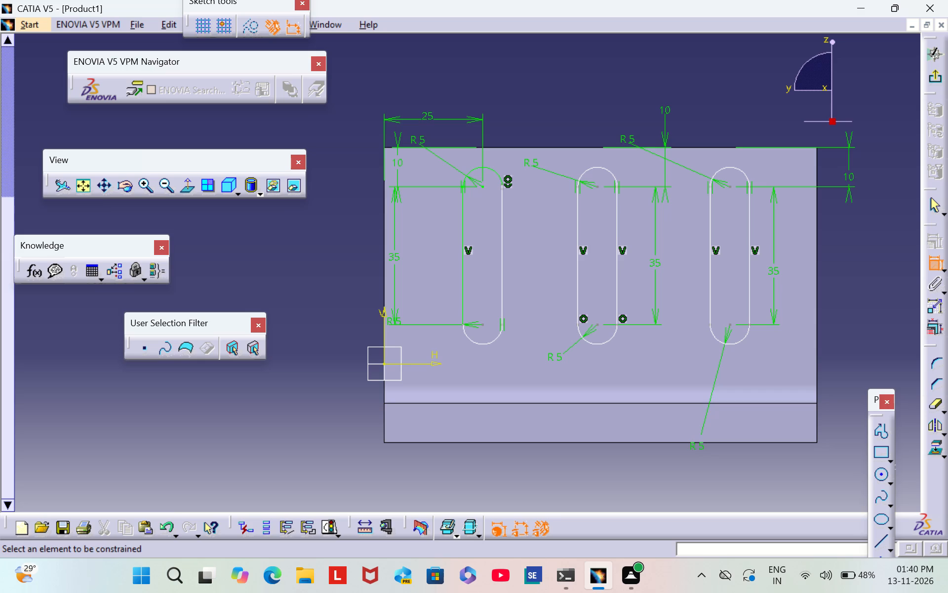
Set the distance from the V-axis side edge to the nearest slot's centre to 20 mm.
{"action": "double_click", "coordinate": [426, 117]}
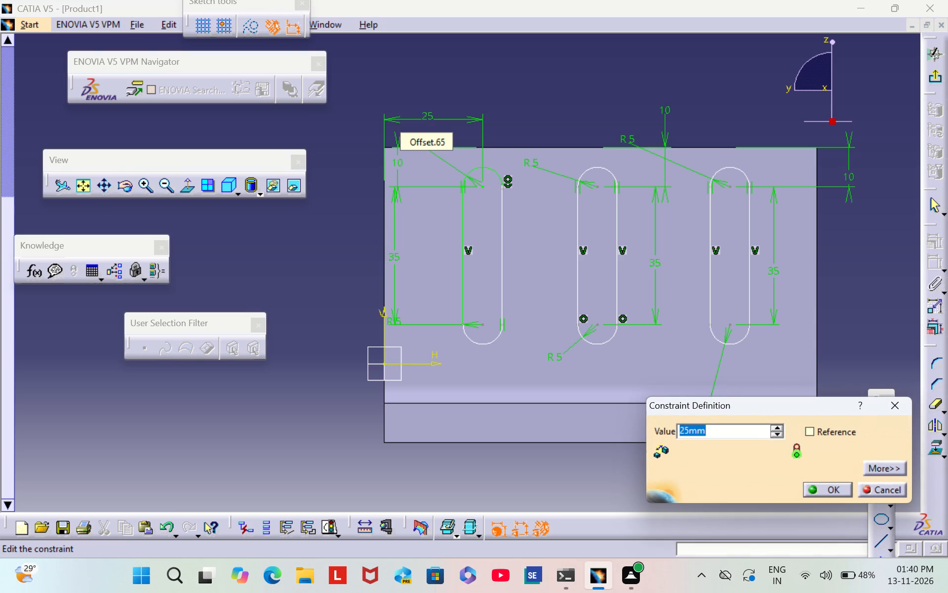
{"action": "key", "text": "BackSpace"}
{"action": "key", "text": "2"}
{"action": "key", "text": "0"}
{"action": "key", "text": "Return"}
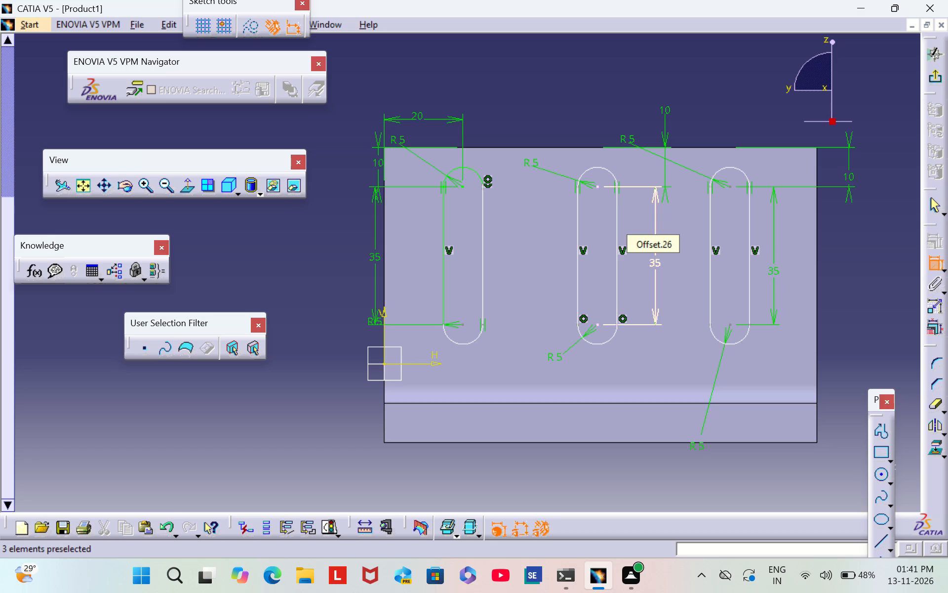
Dimension the horizontal distance between the upper centres of the middle and farthest slots and set it to 35 mm.
{"action": "left_click", "coordinate": [597, 186]}
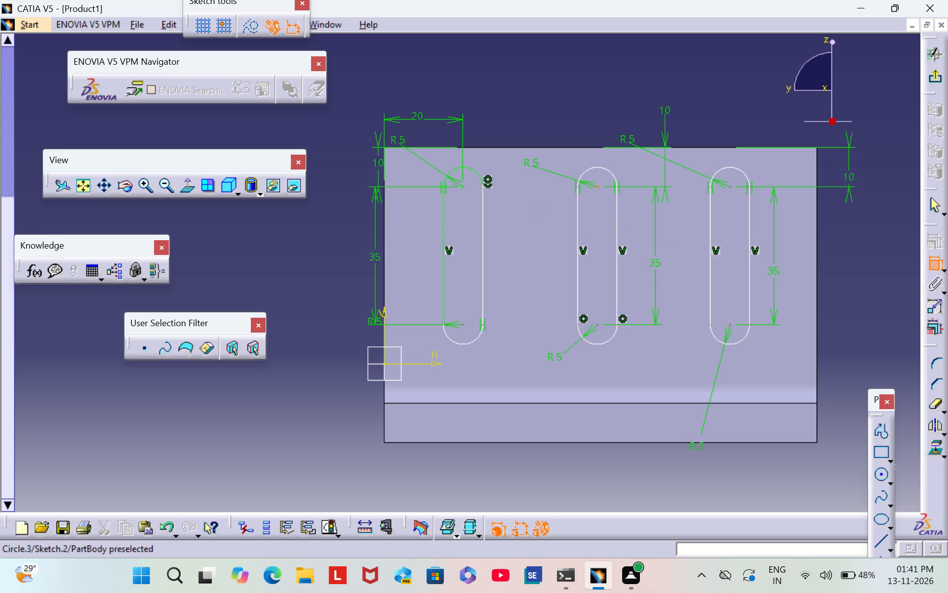
{"action": "left_click", "coordinate": [730, 188]}
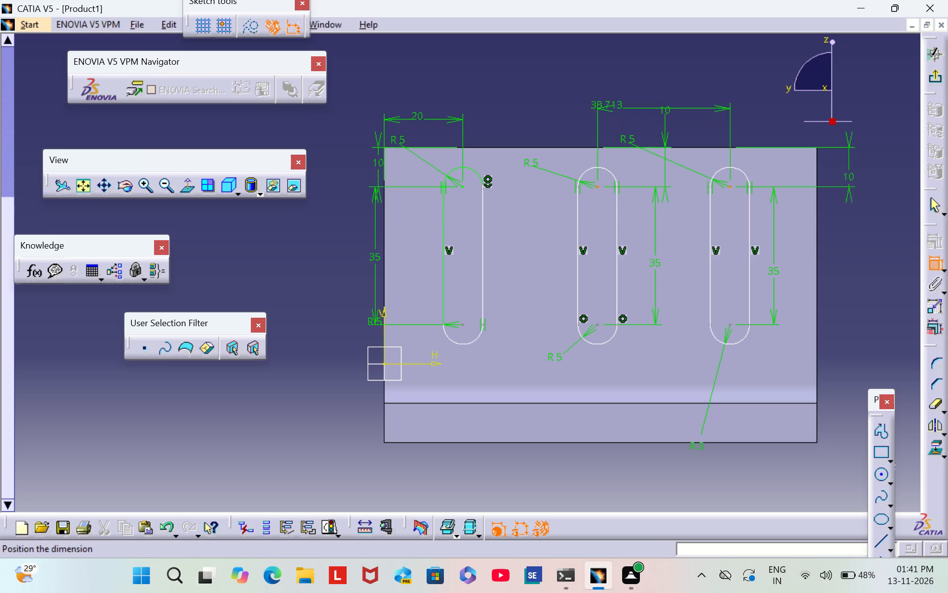
{"action": "left_click", "coordinate": [566, 120]}
{"action": "double_click", "coordinate": [557, 117]}
{"action": "key", "text": "BackSpace"}
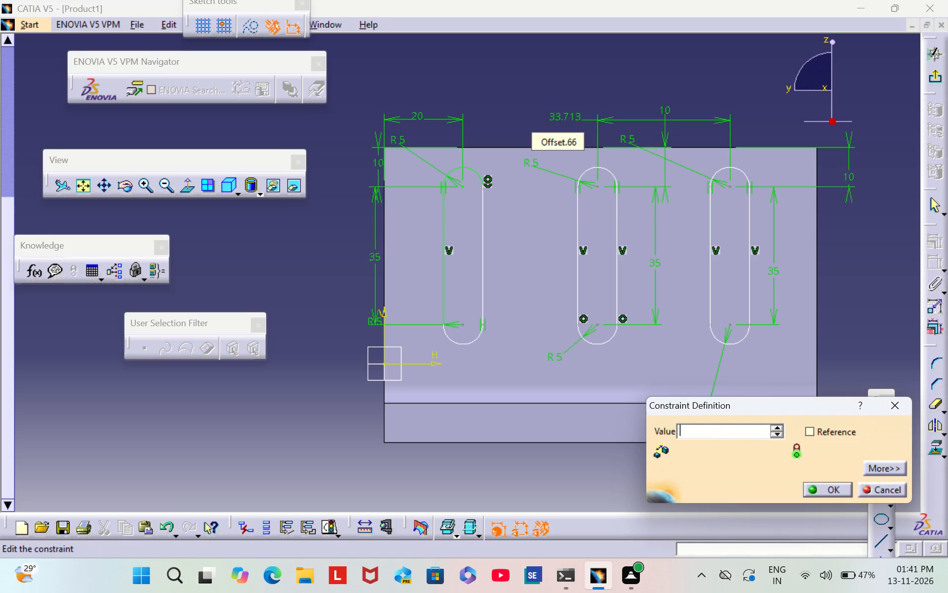
{"action": "type", "text": "35"}
{"action": "key", "text": "Return"}
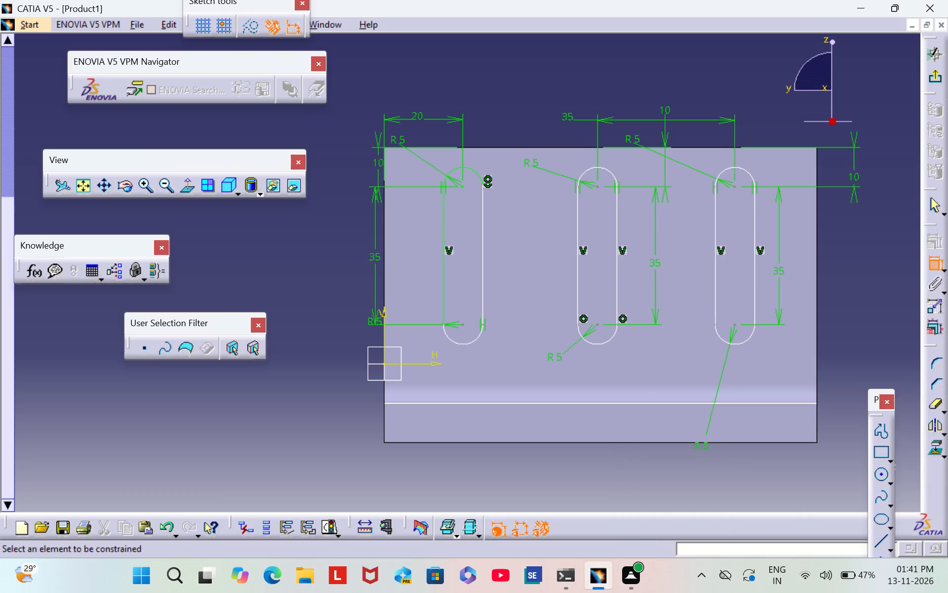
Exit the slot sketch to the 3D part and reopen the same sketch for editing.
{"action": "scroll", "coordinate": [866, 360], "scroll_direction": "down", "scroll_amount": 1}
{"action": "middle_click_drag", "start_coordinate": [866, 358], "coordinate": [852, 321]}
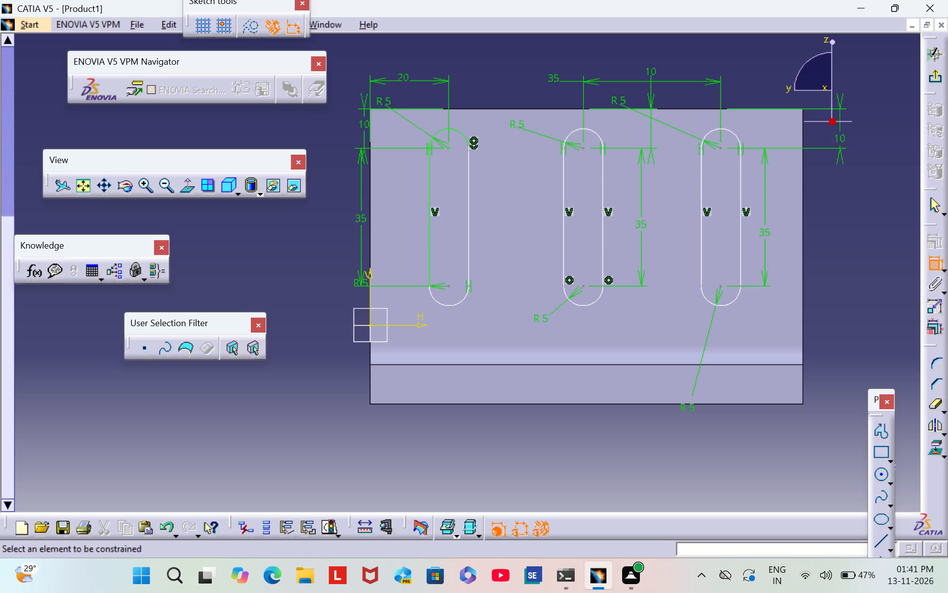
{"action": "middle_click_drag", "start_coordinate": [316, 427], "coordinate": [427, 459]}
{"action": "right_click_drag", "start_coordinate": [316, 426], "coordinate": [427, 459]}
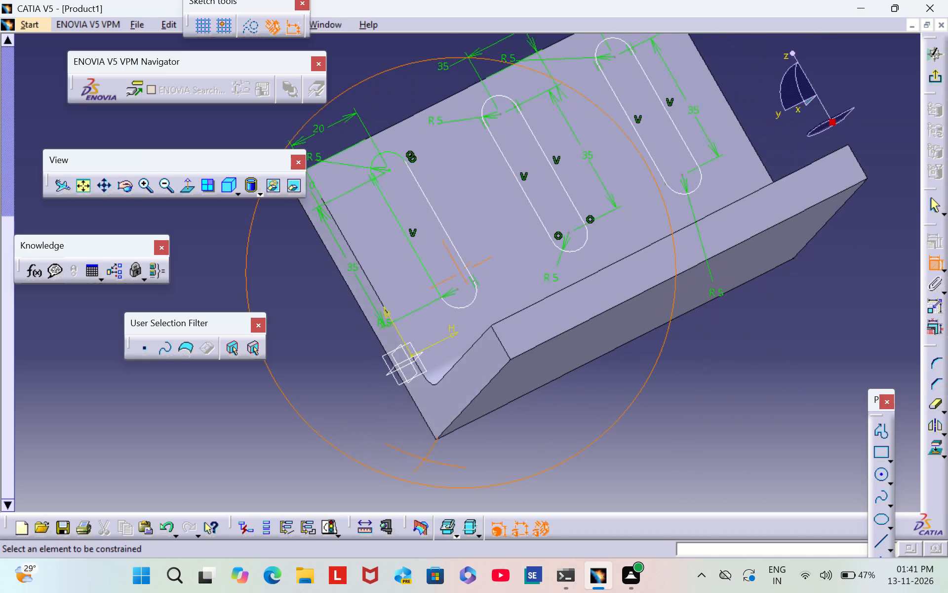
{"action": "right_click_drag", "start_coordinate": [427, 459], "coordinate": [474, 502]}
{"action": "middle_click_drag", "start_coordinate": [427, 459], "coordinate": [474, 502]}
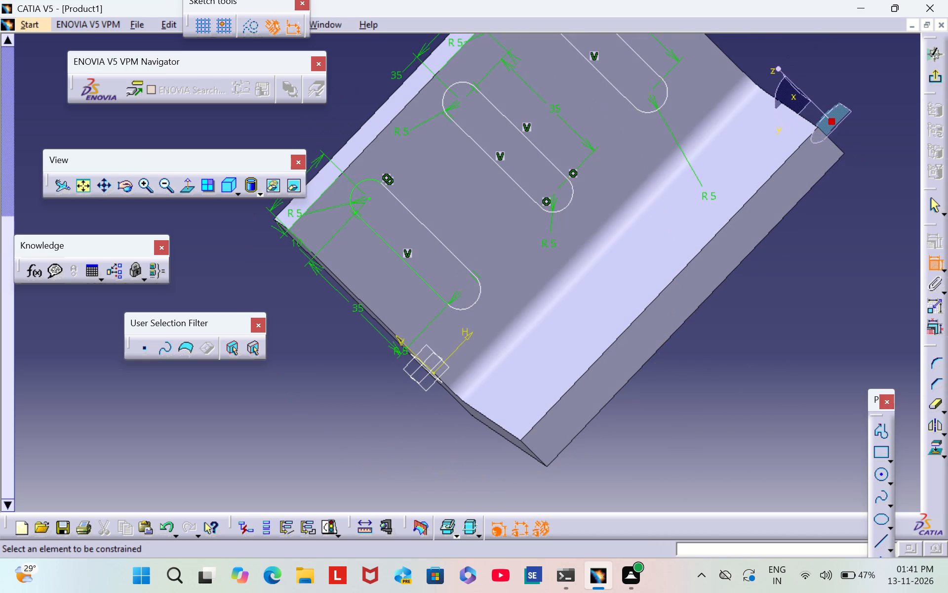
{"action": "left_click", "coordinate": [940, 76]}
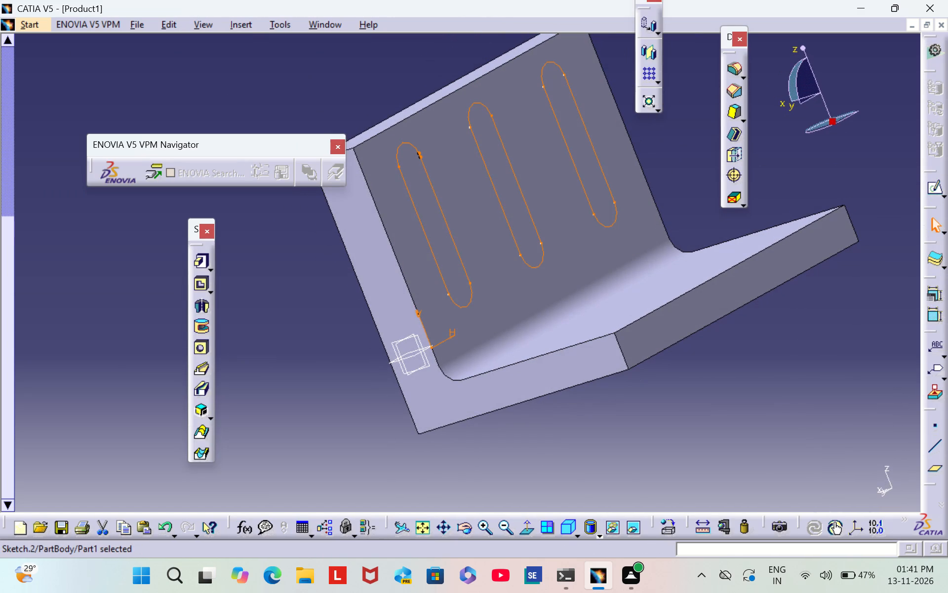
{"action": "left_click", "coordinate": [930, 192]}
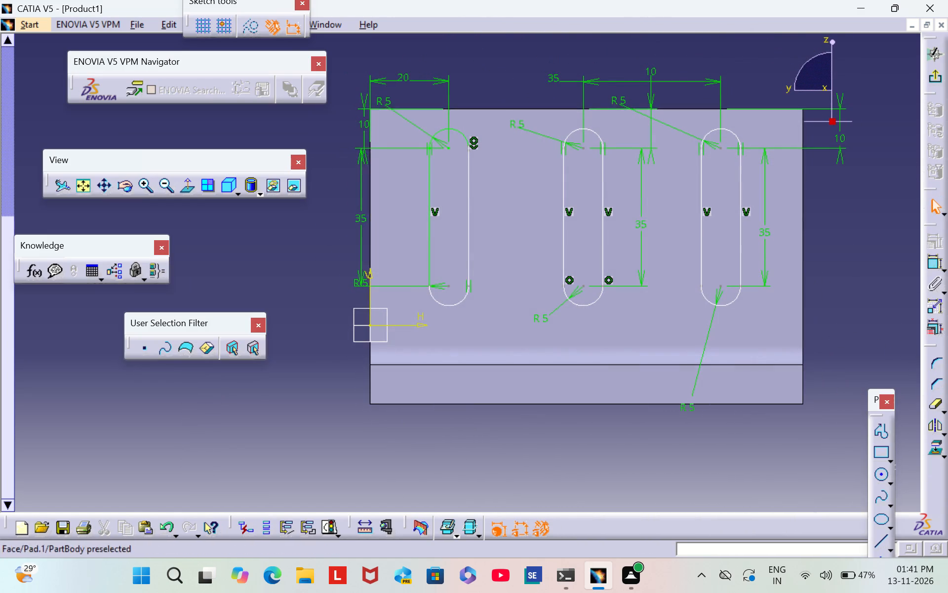
Delete the constraint where the nearest slot's upper arc meets its side line farther from the V axis.
{"action": "right_click", "coordinate": [474, 140]}
{"action": "left_click", "coordinate": [533, 339]}
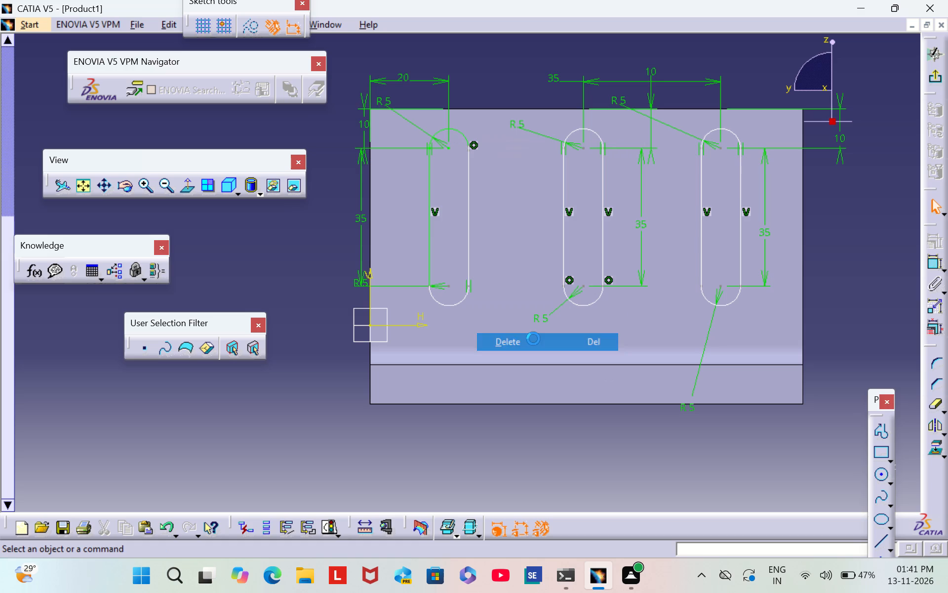
Use Quick Trim to remove the side line's short overrun past the upper arc on the slot nearest the V axis.
{"action": "triple_click", "coordinate": [142, 182]}
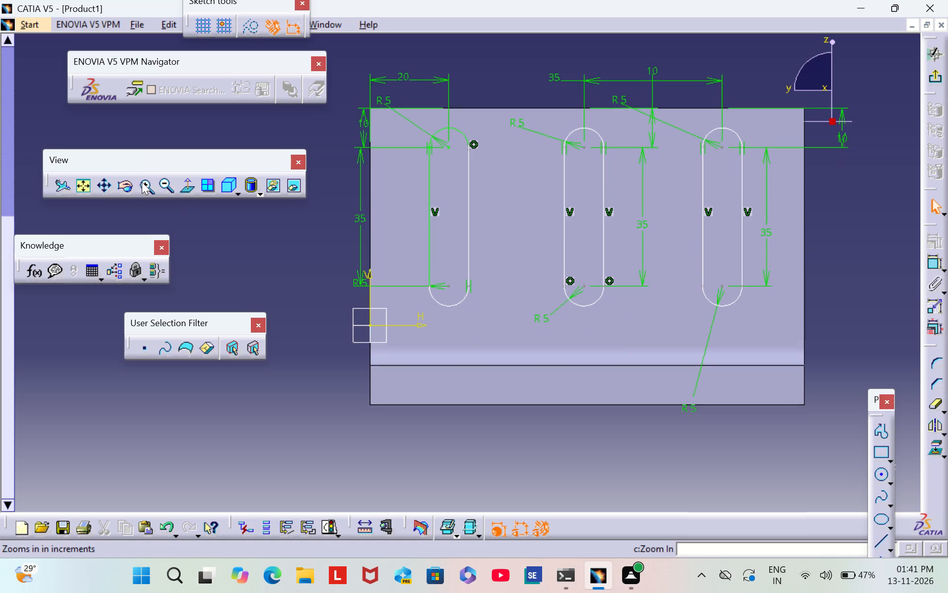
{"action": "triple_click", "coordinate": [143, 182]}
{"action": "triple_click", "coordinate": [143, 182]}
{"action": "double_click", "coordinate": [144, 182]}
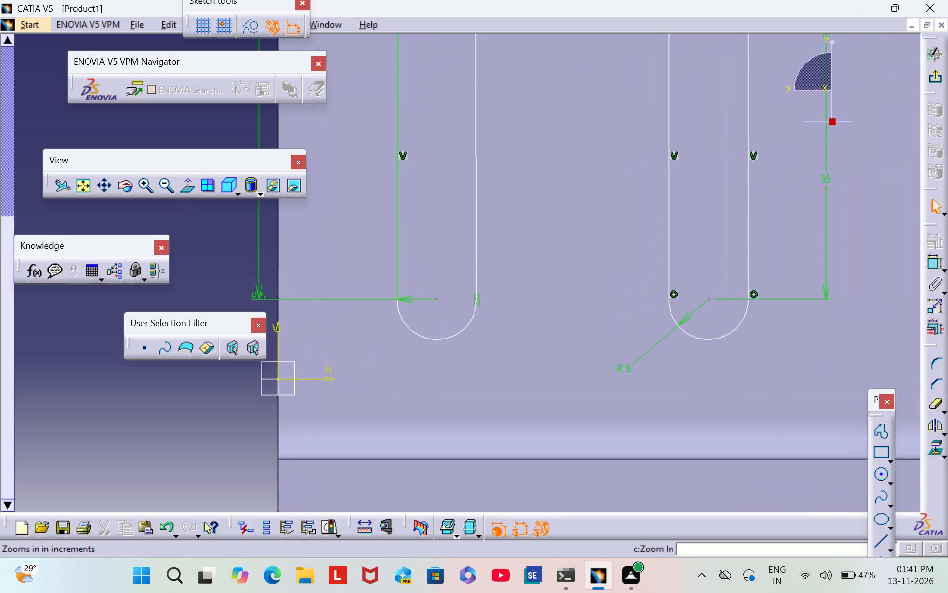
{"action": "middle_click", "coordinate": [551, 338]}
{"action": "middle_click_drag", "start_coordinate": [599, 164], "coordinate": [671, 429]}
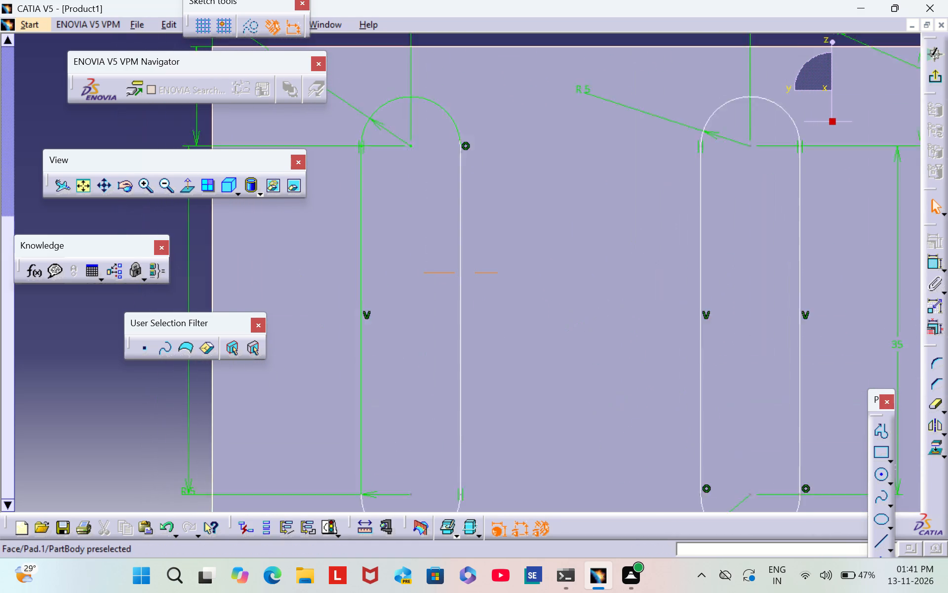
{"action": "middle_click_drag", "start_coordinate": [671, 429], "coordinate": [677, 453]}
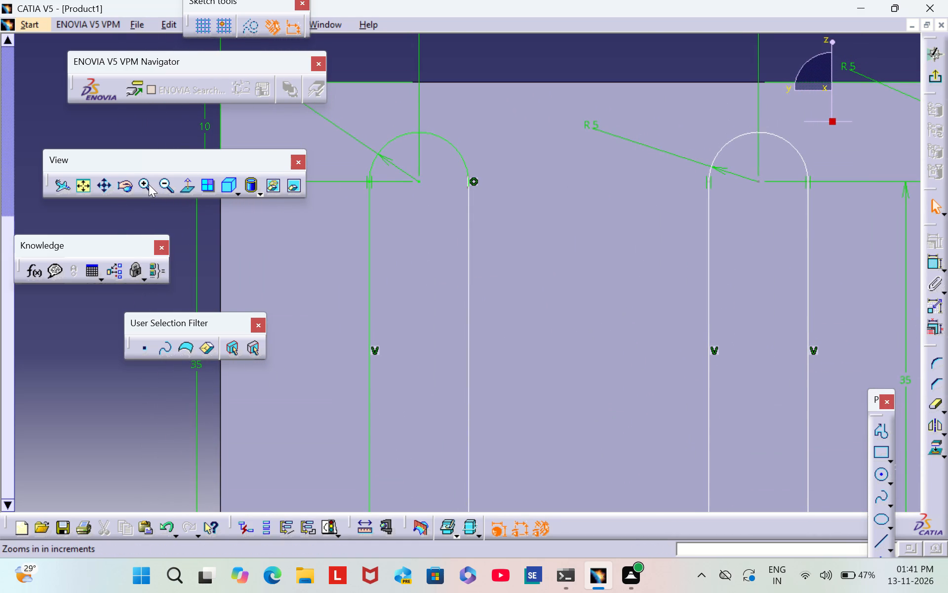
{"action": "triple_click", "coordinate": [148, 184]}
{"action": "triple_click", "coordinate": [148, 184]}
{"action": "triple_click", "coordinate": [148, 184]}
{"action": "triple_click", "coordinate": [148, 184]}
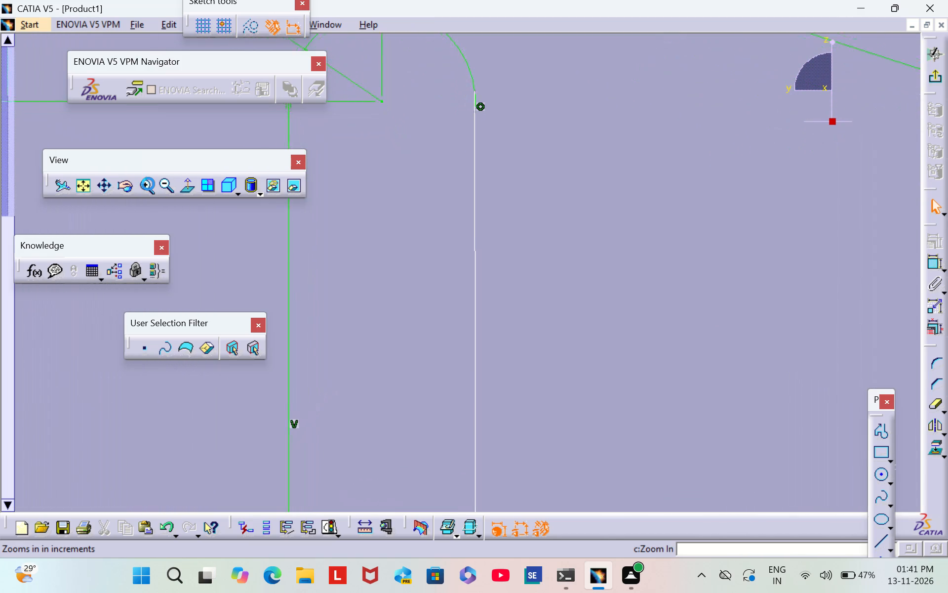
{"action": "triple_click", "coordinate": [148, 184]}
{"action": "scroll", "coordinate": [597, 101], "scroll_direction": "down", "scroll_amount": 1}
{"action": "middle_click_drag", "start_coordinate": [598, 99], "coordinate": [636, 362]}
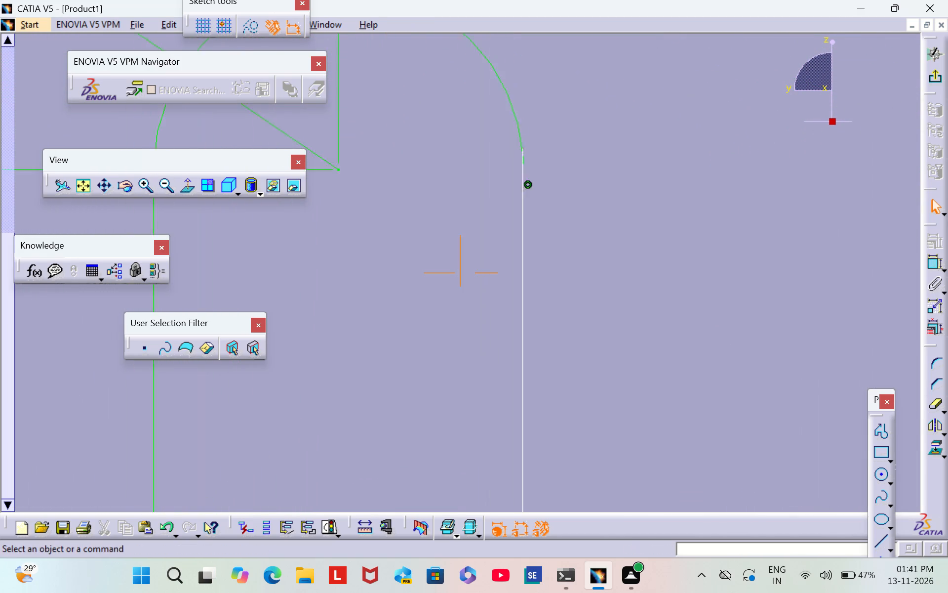
{"action": "middle_click_drag", "start_coordinate": [636, 362], "coordinate": [635, 378]}
{"action": "triple_click", "coordinate": [146, 188]}
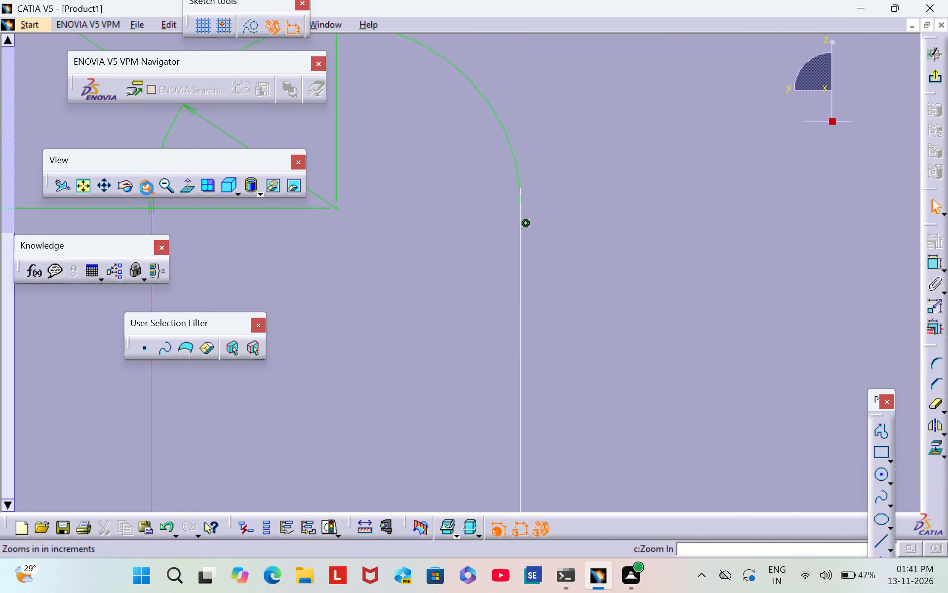
{"action": "triple_click", "coordinate": [147, 188]}
{"action": "triple_click", "coordinate": [147, 188]}
{"action": "triple_click", "coordinate": [147, 188]}
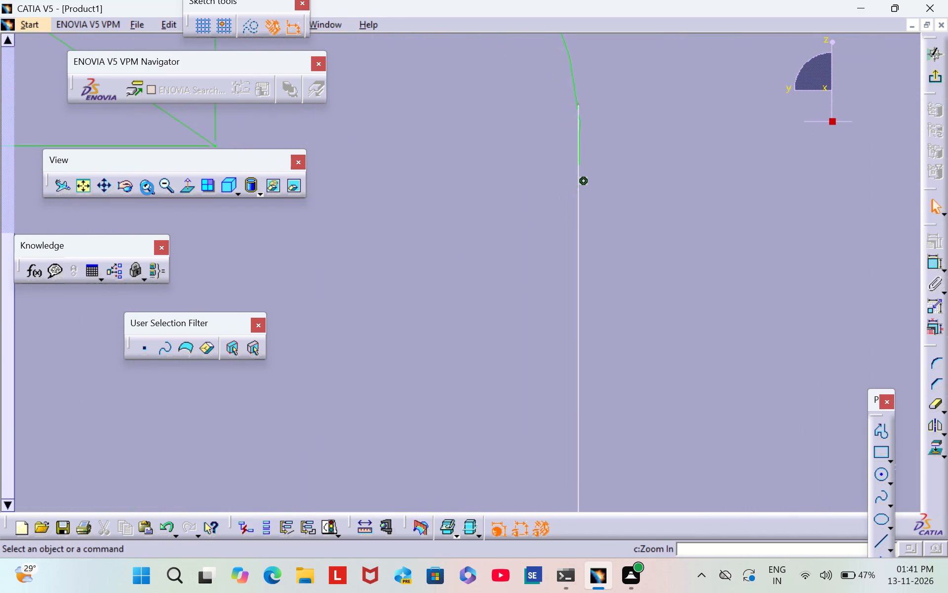
{"action": "triple_click", "coordinate": [147, 188]}
{"action": "middle_click_drag", "start_coordinate": [785, 135], "coordinate": [668, 330]}
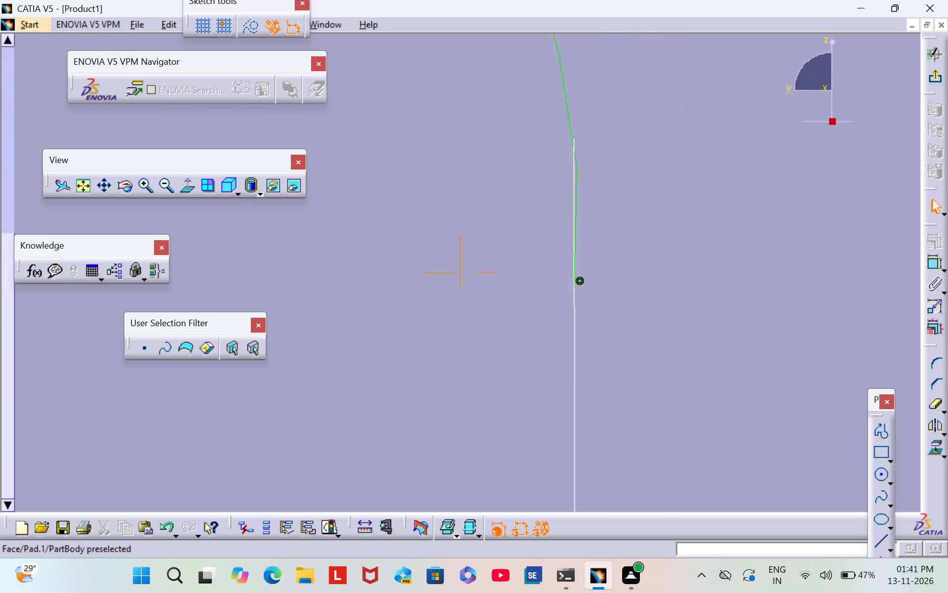
{"action": "middle_click_drag", "start_coordinate": [668, 330], "coordinate": [650, 358]}
{"action": "triple_click", "coordinate": [148, 184]}
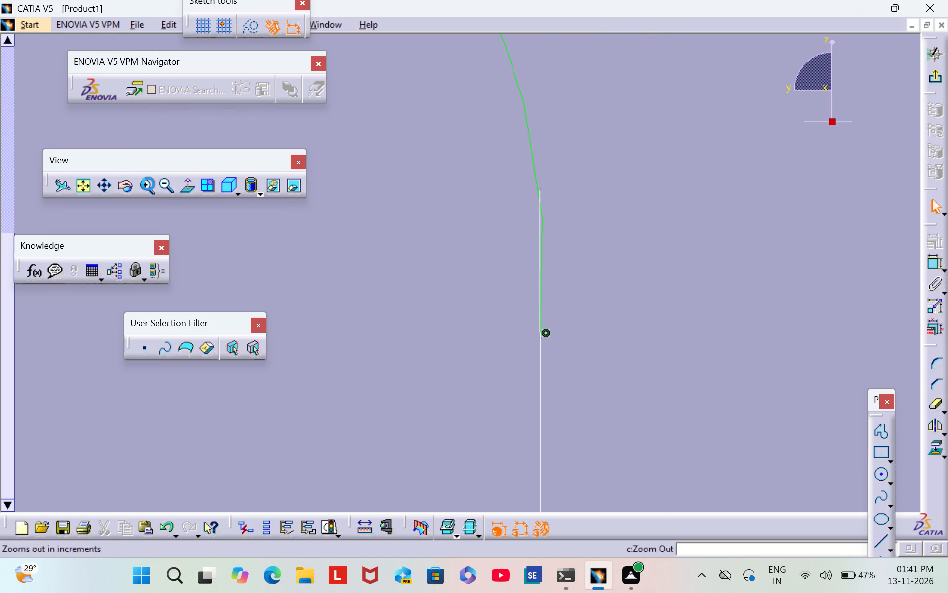
{"action": "left_click", "coordinate": [148, 183]}
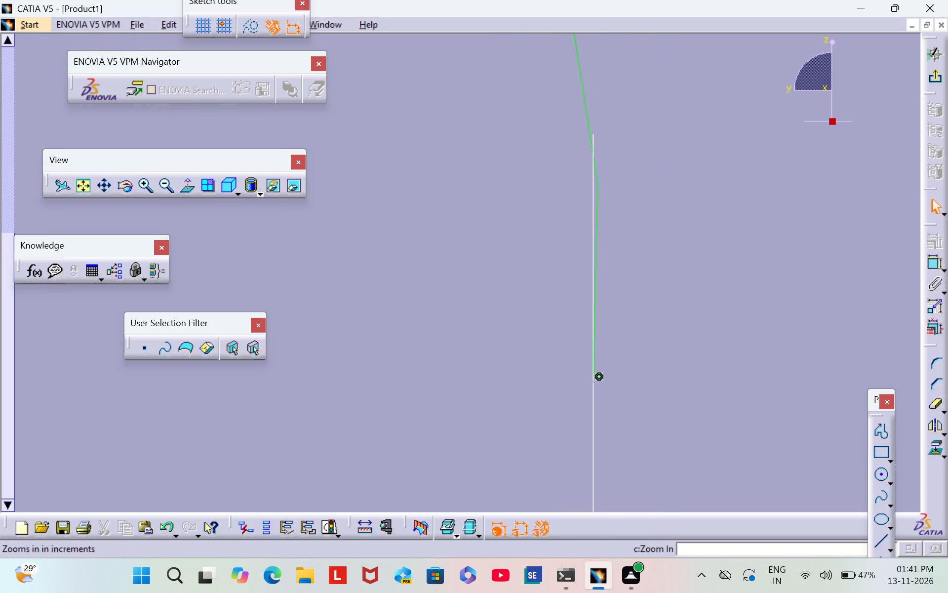
{"action": "double_click", "coordinate": [939, 407]}
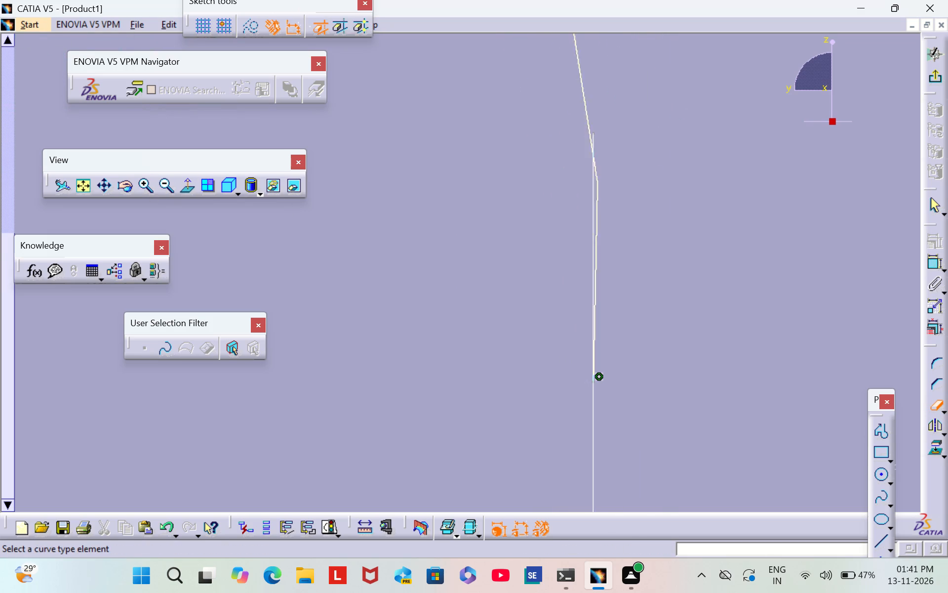
{"action": "left_click", "coordinate": [592, 199]}
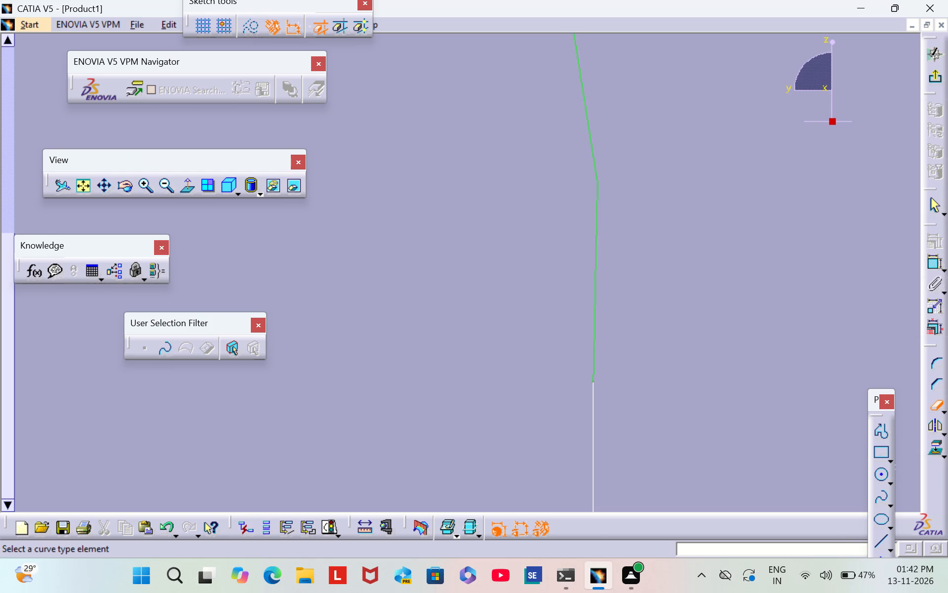
Examine the upper arc-to-line junctions of the middle and farthest slots for overlapping or open ends.
{"action": "triple_click", "coordinate": [169, 189]}
{"action": "triple_click", "coordinate": [169, 189]}
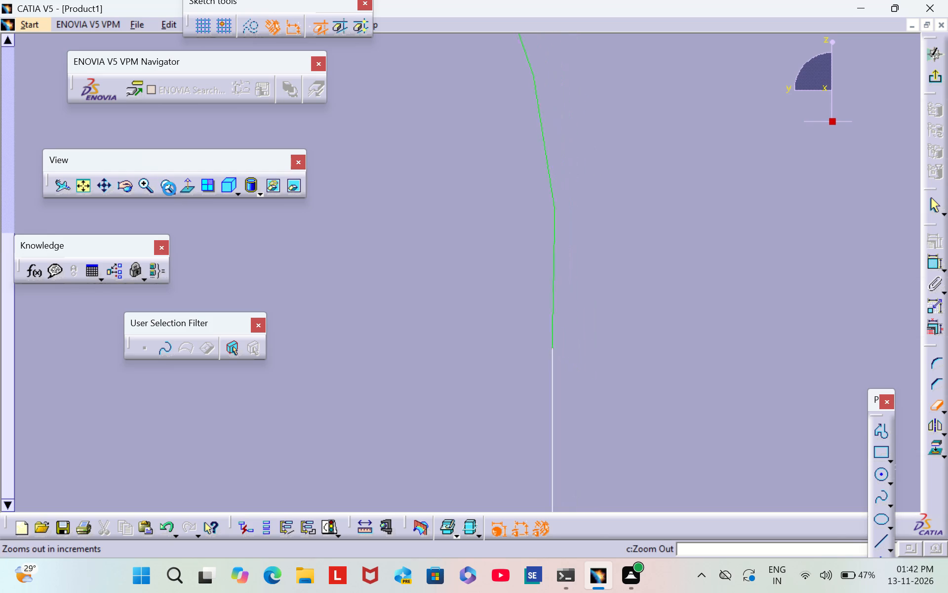
{"action": "triple_click", "coordinate": [169, 189]}
{"action": "triple_click", "coordinate": [169, 188]}
{"action": "triple_click", "coordinate": [169, 188]}
{"action": "triple_click", "coordinate": [169, 188]}
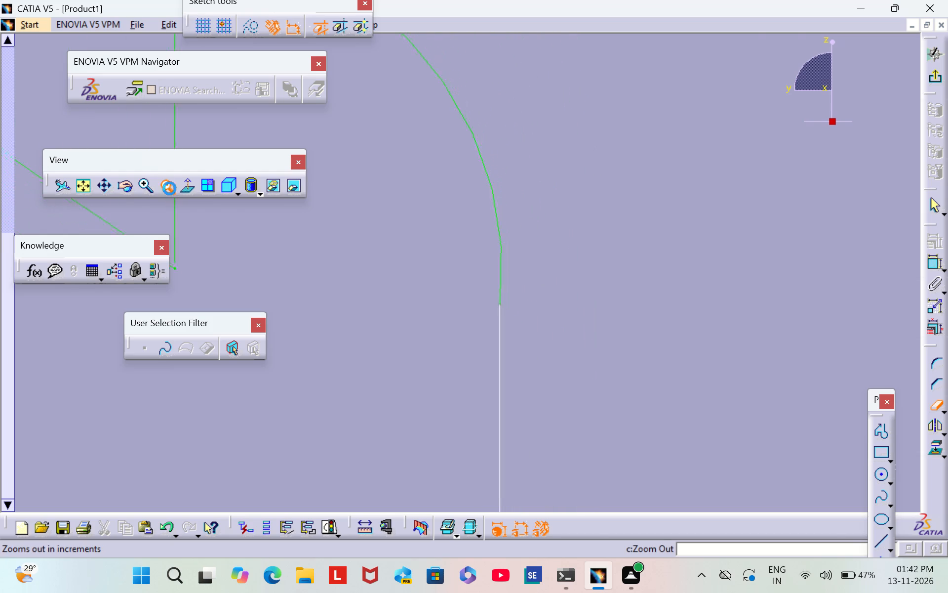
{"action": "triple_click", "coordinate": [169, 188]}
{"action": "triple_click", "coordinate": [170, 189]}
{"action": "double_click", "coordinate": [170, 189]}
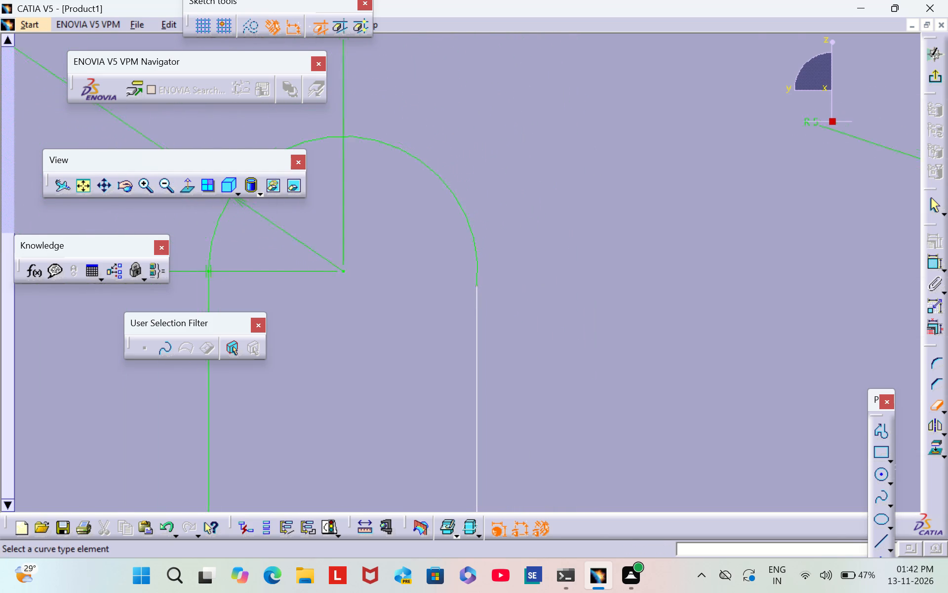
{"action": "scroll", "coordinate": [706, 280], "scroll_direction": "down", "scroll_amount": 1}
{"action": "middle_click_drag", "start_coordinate": [706, 279], "coordinate": [349, 227]}
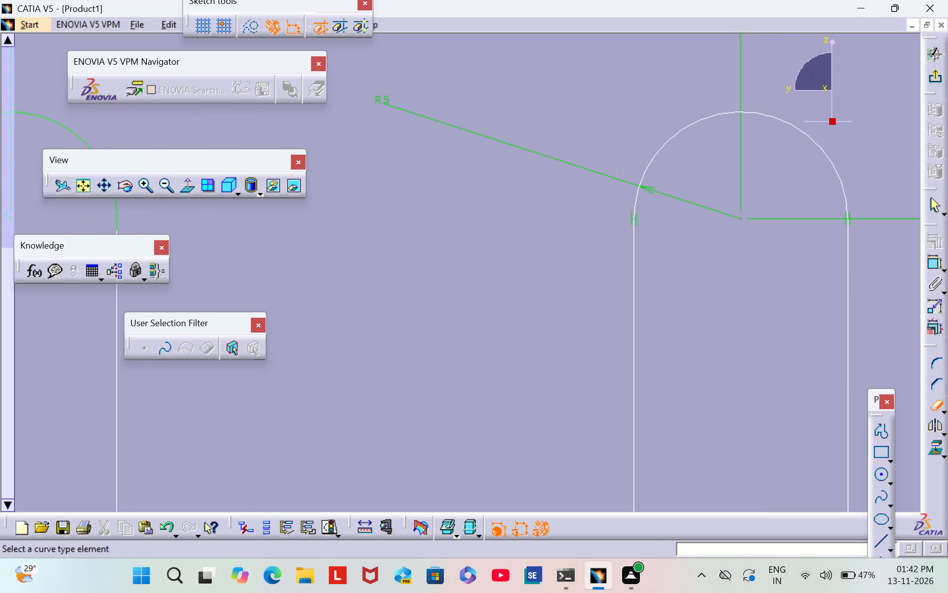
{"action": "middle_click_drag", "start_coordinate": [731, 284], "coordinate": [642, 289]}
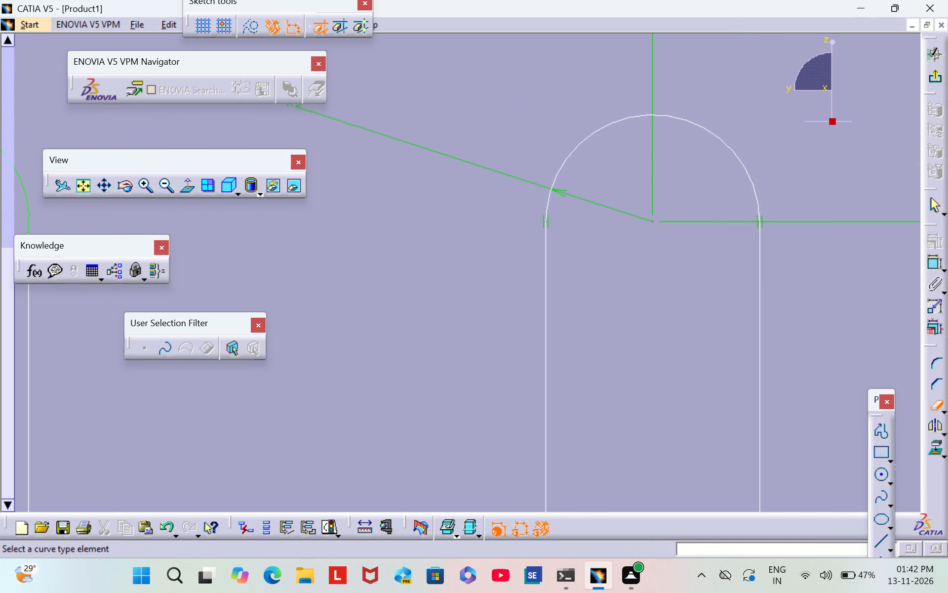
{"action": "triple_click", "coordinate": [143, 185]}
{"action": "triple_click", "coordinate": [143, 185]}
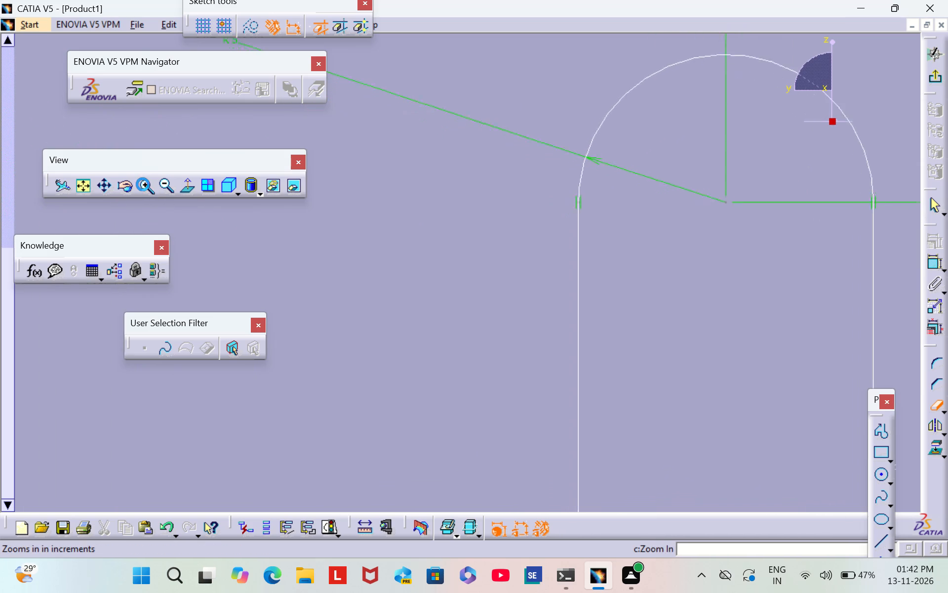
{"action": "triple_click", "coordinate": [143, 184]}
{"action": "double_click", "coordinate": [143, 184]}
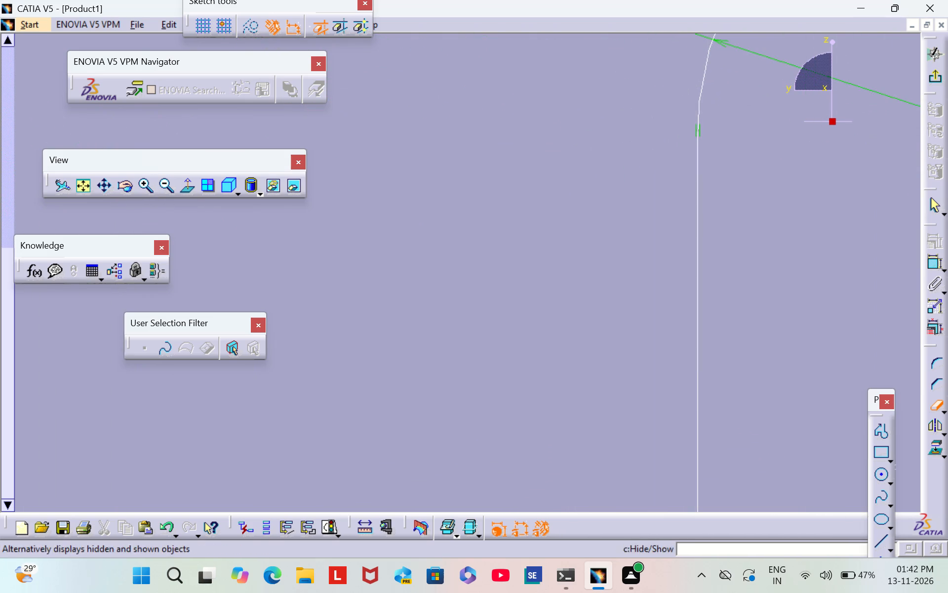
{"action": "middle_click_drag", "start_coordinate": [725, 226], "coordinate": [264, 214]}
{"action": "middle_click_drag", "start_coordinate": [658, 212], "coordinate": [459, 255]}
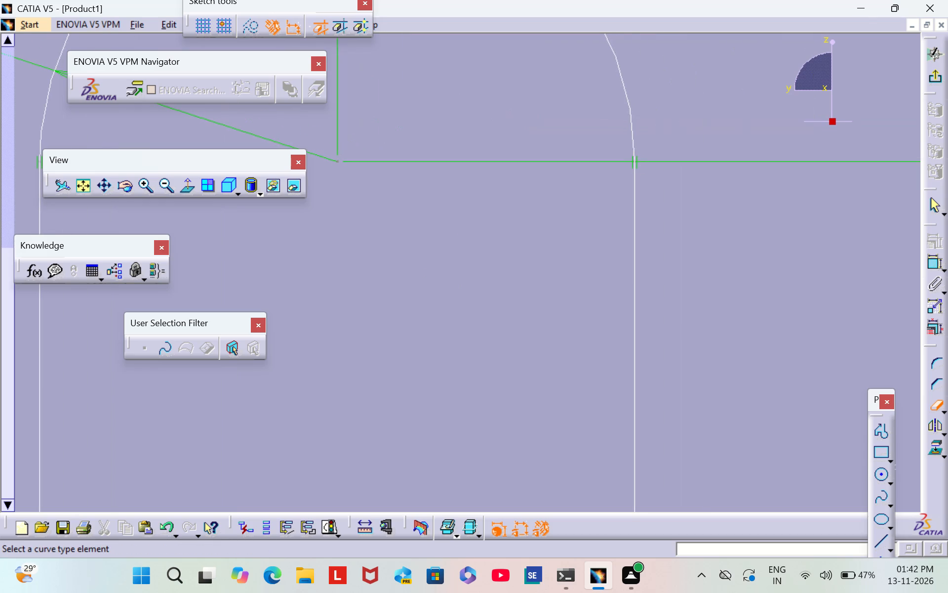
{"action": "scroll", "coordinate": [718, 227], "scroll_direction": "down", "scroll_amount": 1}
{"action": "middle_click_drag", "start_coordinate": [721, 227], "coordinate": [279, 219]}
{"action": "middle_click_drag", "start_coordinate": [735, 249], "coordinate": [169, 243]}
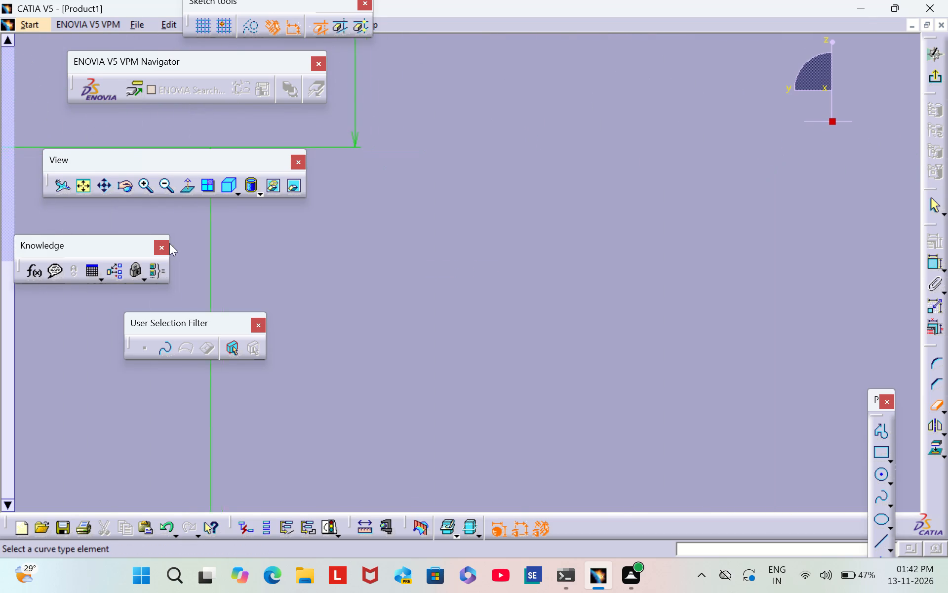
{"action": "middle_click_drag", "start_coordinate": [624, 232], "coordinate": [318, 222]}
{"action": "middle_click_drag", "start_coordinate": [667, 251], "coordinate": [232, 259]}
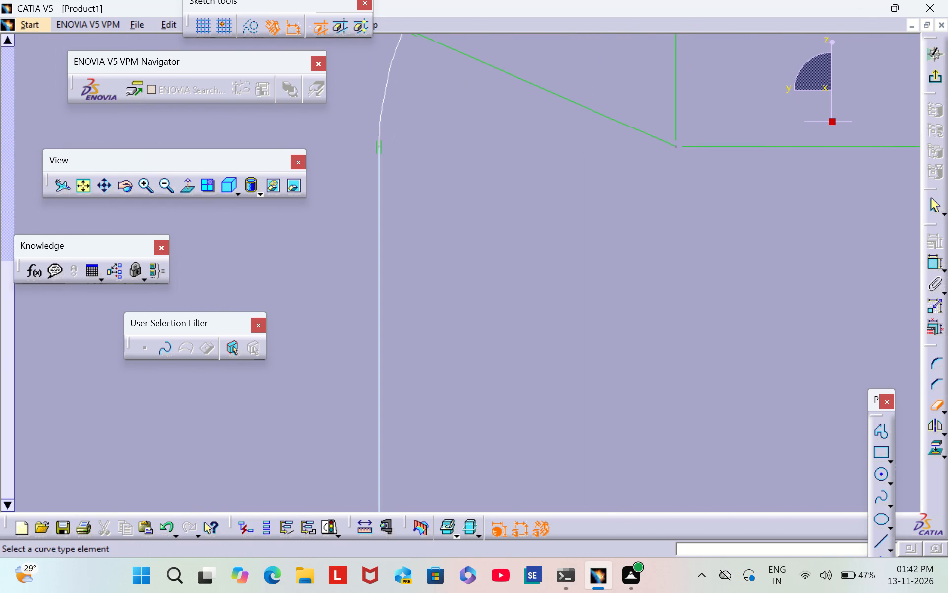
{"action": "middle_click_drag", "start_coordinate": [719, 253], "coordinate": [397, 256]}
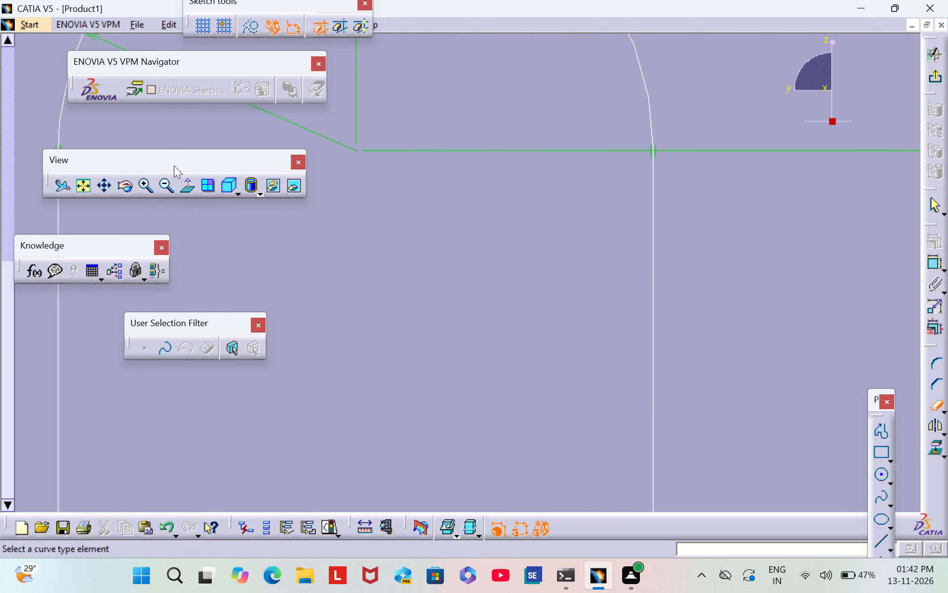
{"action": "triple_click", "coordinate": [164, 185]}
{"action": "triple_click", "coordinate": [164, 185]}
{"action": "triple_click", "coordinate": [164, 185]}
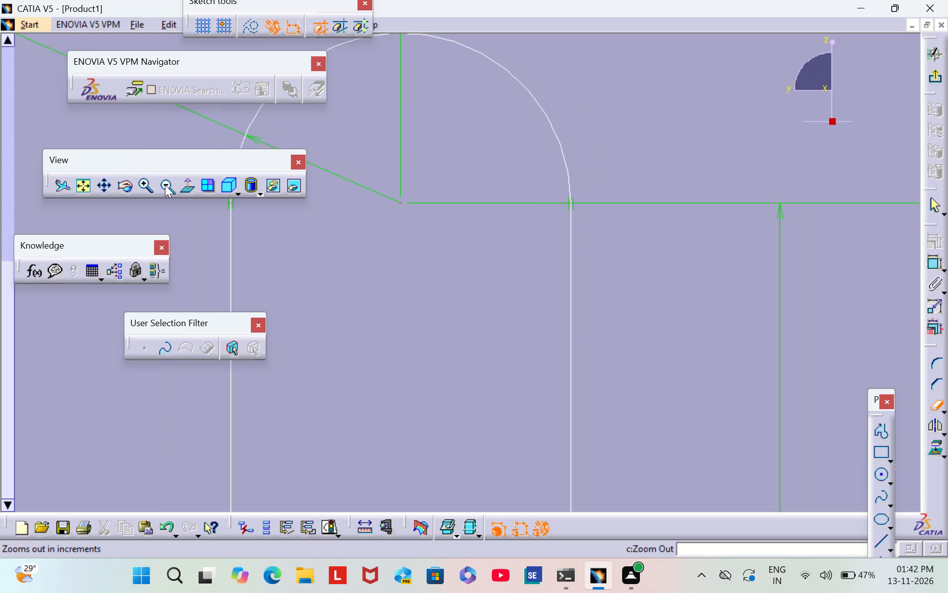
{"action": "triple_click", "coordinate": [165, 184]}
{"action": "triple_click", "coordinate": [165, 184]}
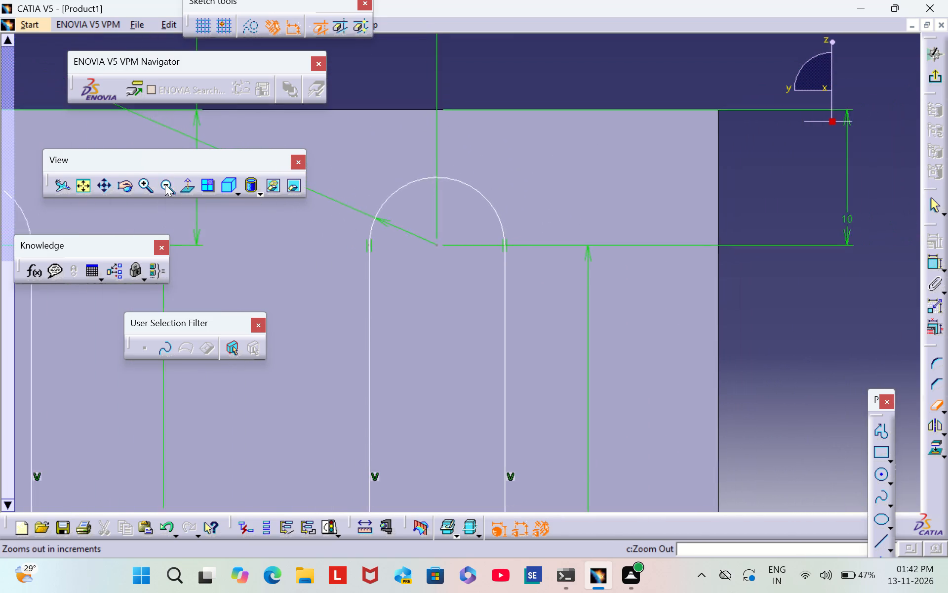
{"action": "triple_click", "coordinate": [165, 184]}
{"action": "left_click", "coordinate": [165, 184]}
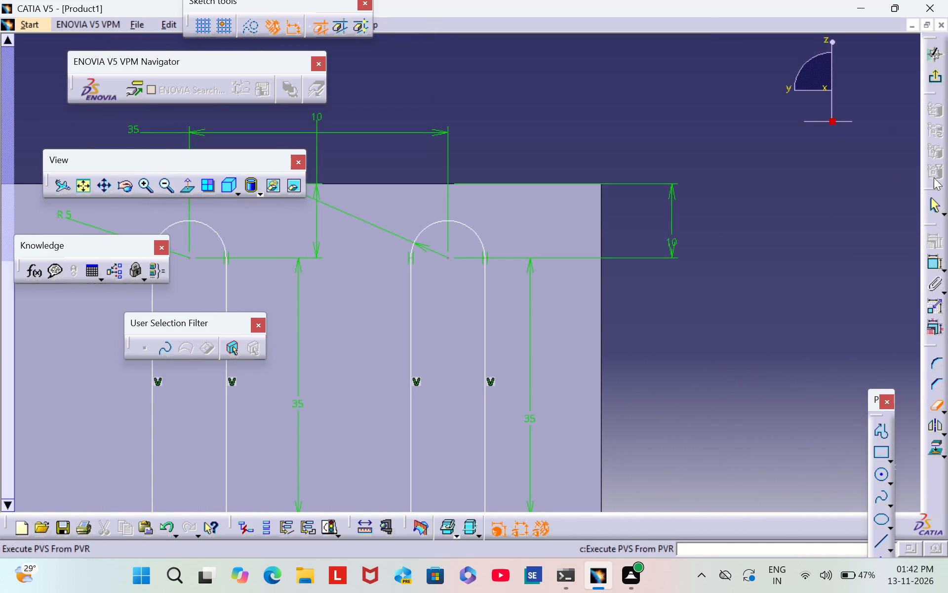
Exit the slot sketch to the 3D part.
{"action": "left_click", "coordinate": [939, 80]}
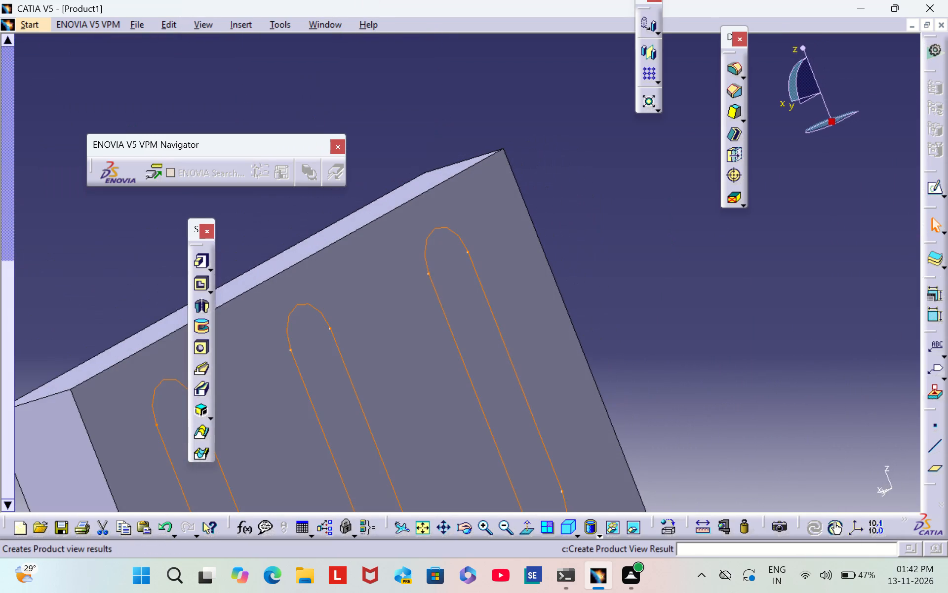
Pocket the three-slot sketch through the bracket's upright wall with the limit type Up to last.
{"action": "middle_click_drag", "start_coordinate": [665, 294], "coordinate": [705, 148]}
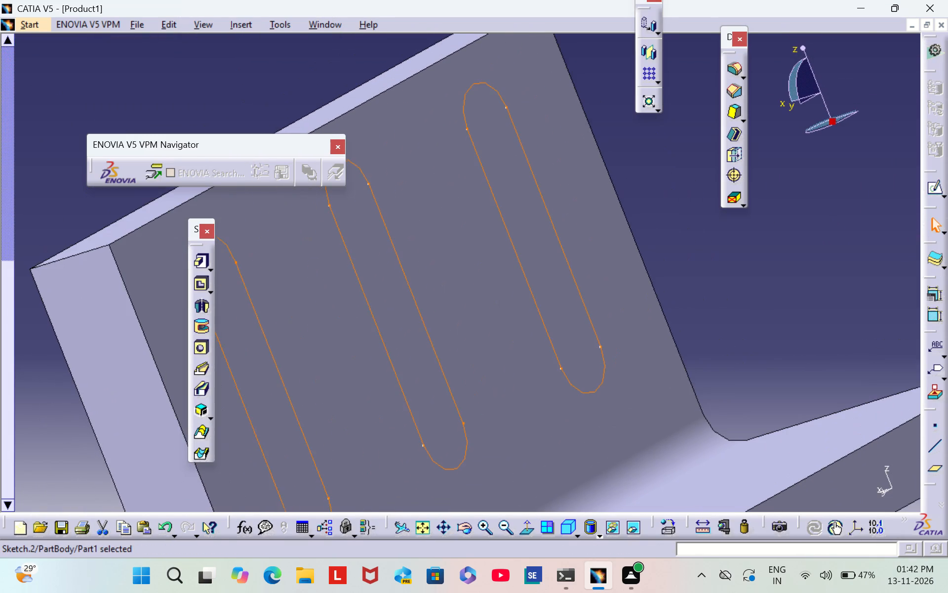
{"action": "middle_click_drag", "start_coordinate": [705, 148], "coordinate": [704, 149]}
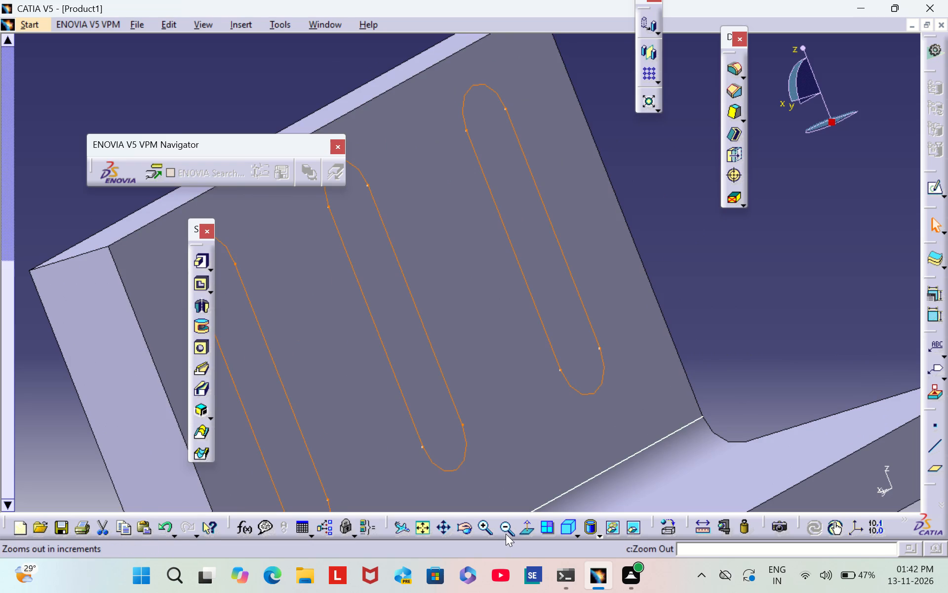
{"action": "triple_click", "coordinate": [505, 534]}
{"action": "left_click", "coordinate": [505, 532]}
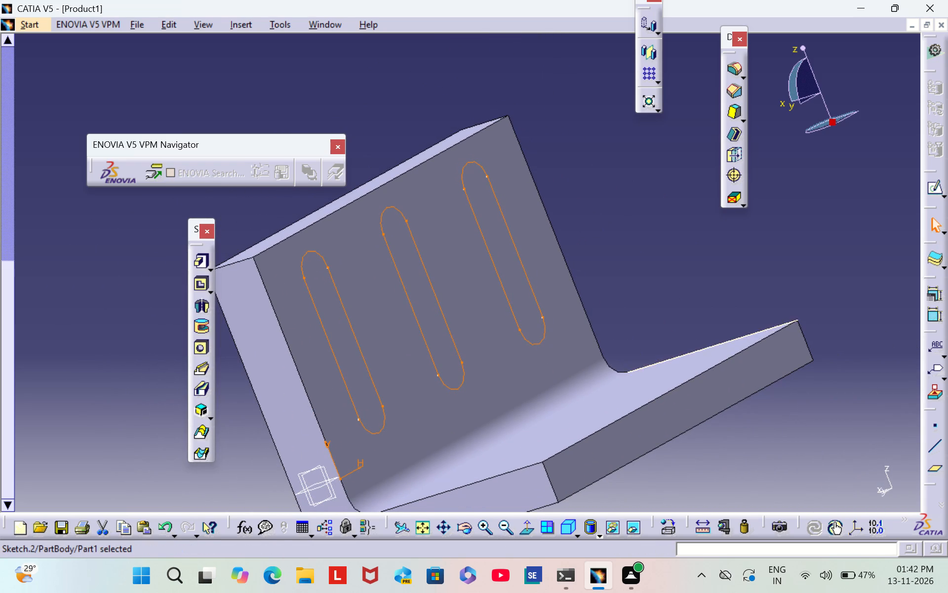
{"action": "left_click", "coordinate": [200, 285]}
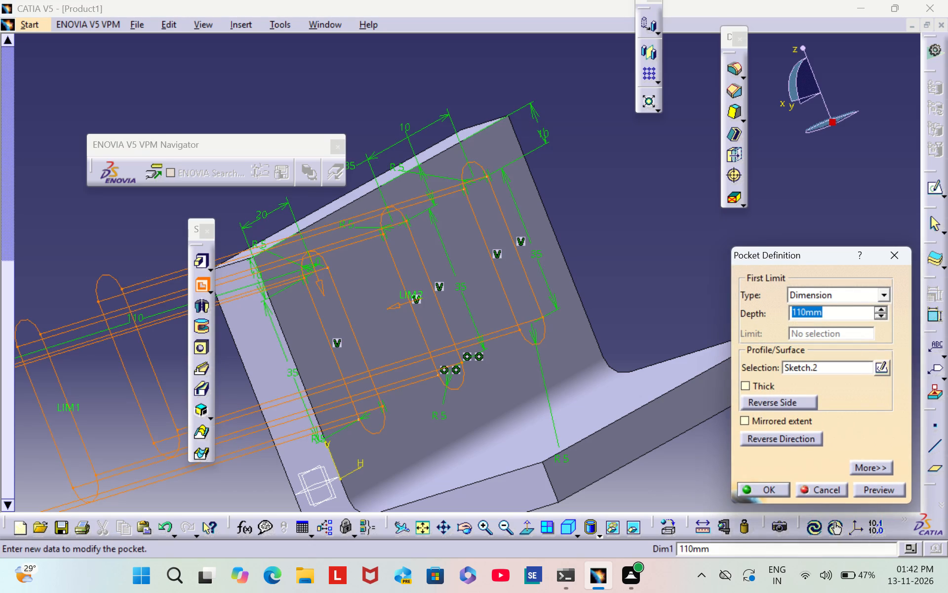
{"action": "left_click", "coordinate": [849, 286]}
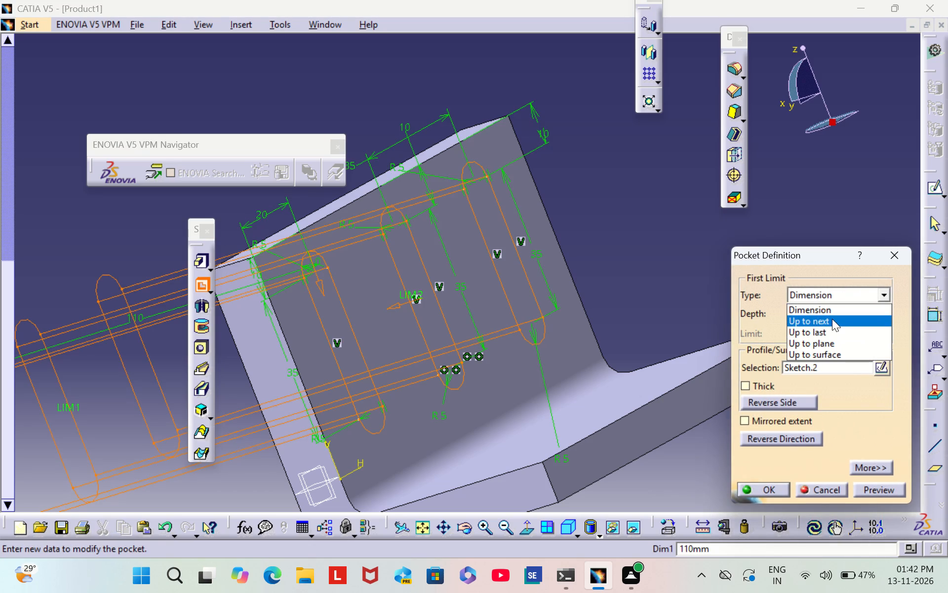
{"action": "left_click", "coordinate": [828, 330]}
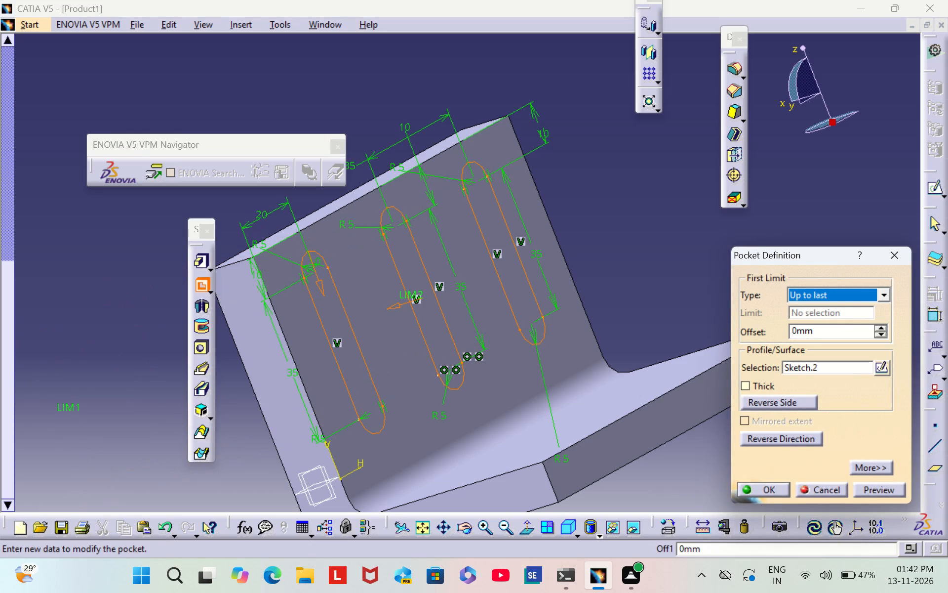
{"action": "left_click", "coordinate": [767, 489]}
{"action": "left_click", "coordinate": [726, 275]}
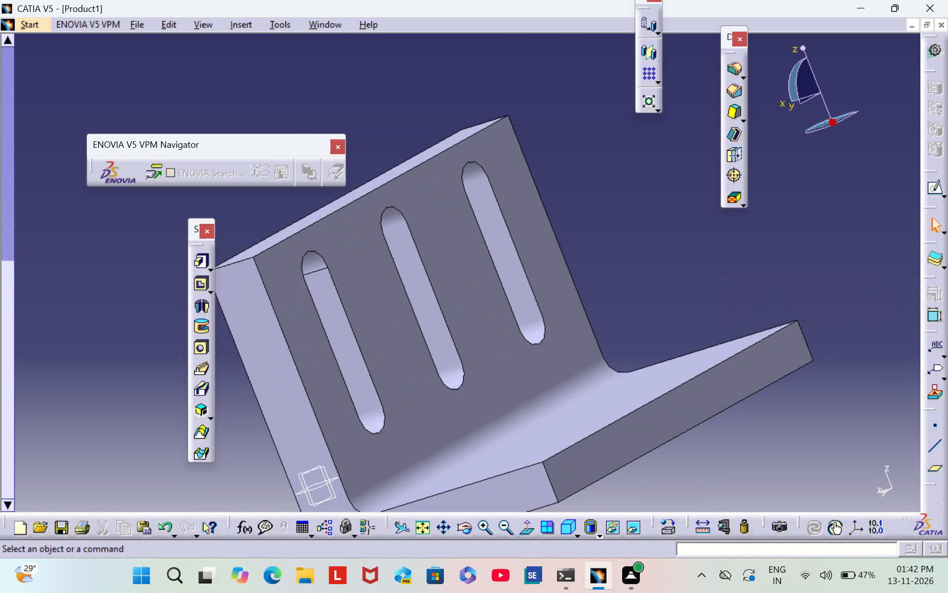
Start a new sketch on the upper face of the bracket's horizontal base leg.
{"action": "scroll", "coordinate": [674, 282], "scroll_direction": "down", "scroll_amount": 1}
{"action": "middle_click_drag", "start_coordinate": [674, 282], "coordinate": [690, 372]}
{"action": "right_click_drag", "start_coordinate": [674, 282], "coordinate": [690, 372]}
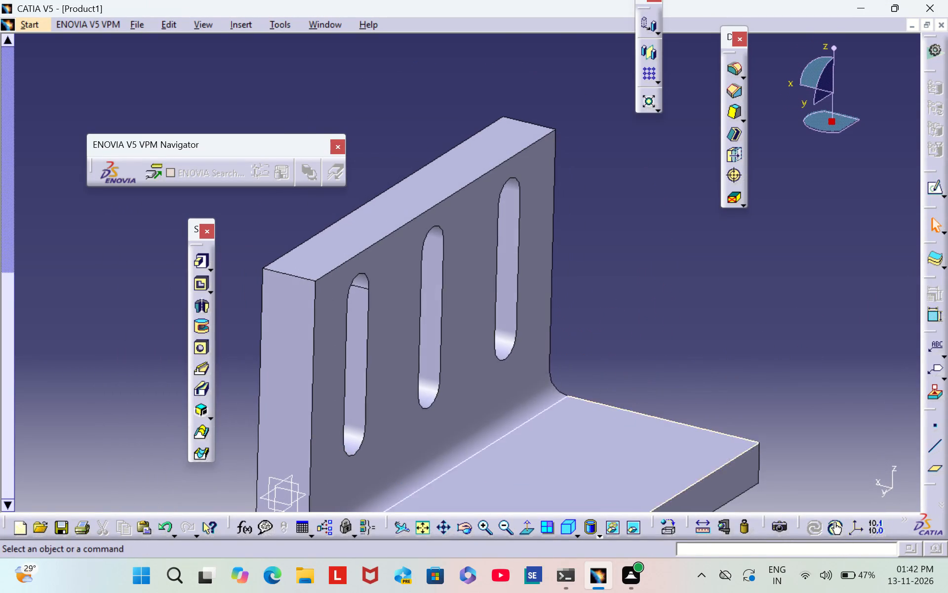
{"action": "middle_click_drag", "start_coordinate": [714, 375], "coordinate": [744, 218]}
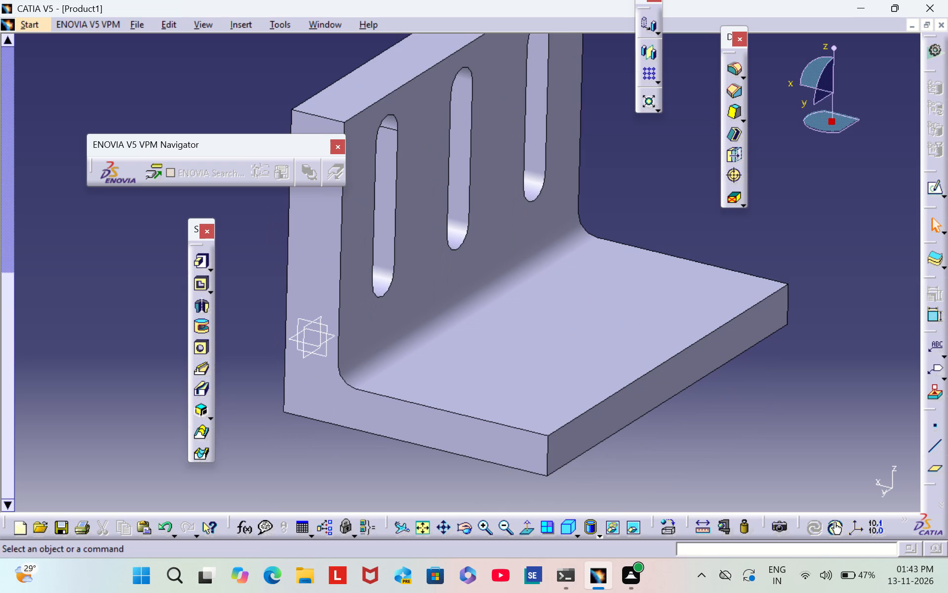
{"action": "left_click", "coordinate": [533, 383]}
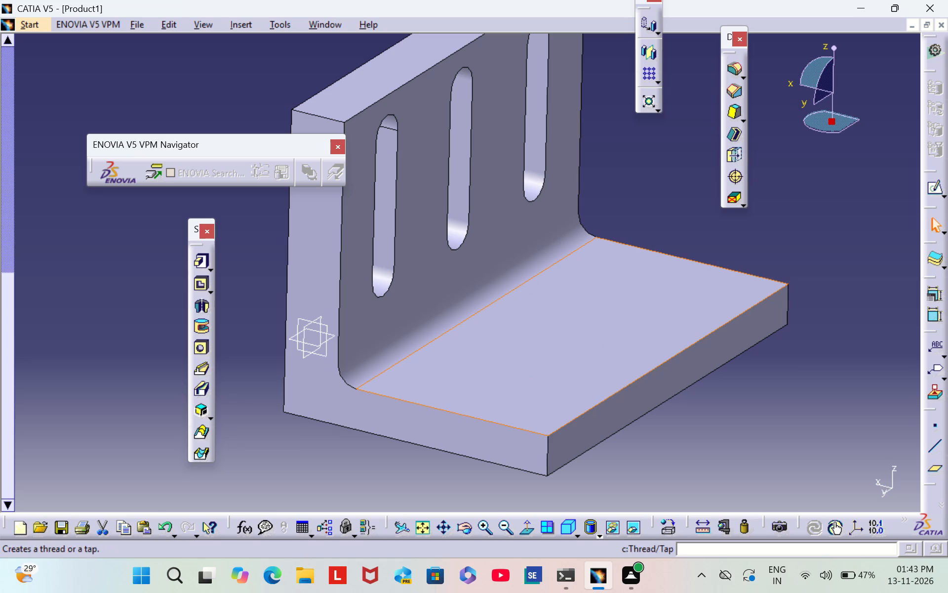
{"action": "left_click", "coordinate": [938, 189]}
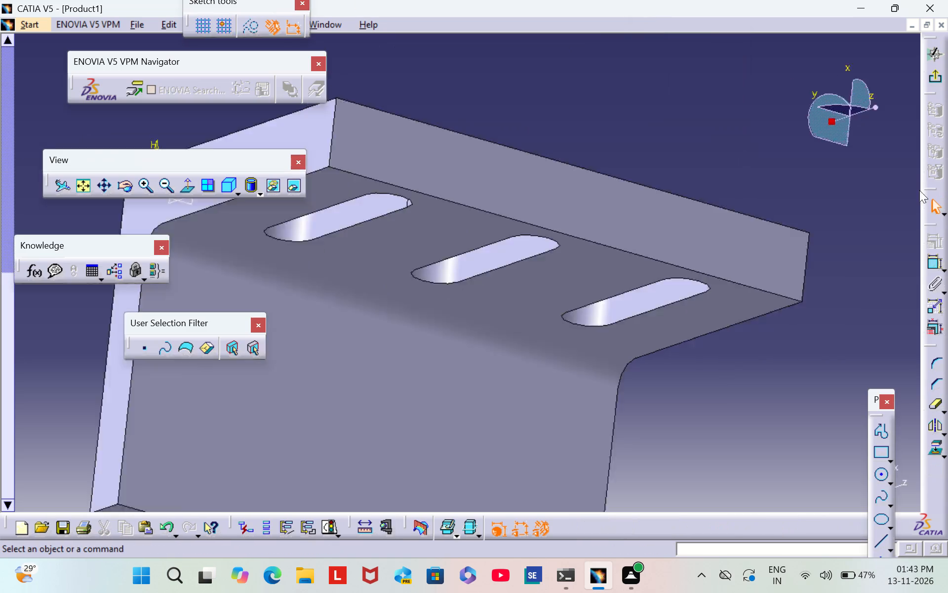
Sketch two circles aligned along the V direction on the base face, about 9 mm radius nearer the H axis and about 10 mm farther away.
{"action": "scroll", "coordinate": [653, 269], "scroll_direction": "down", "scroll_amount": 1}
{"action": "middle_click_drag", "start_coordinate": [653, 269], "coordinate": [786, 343]}
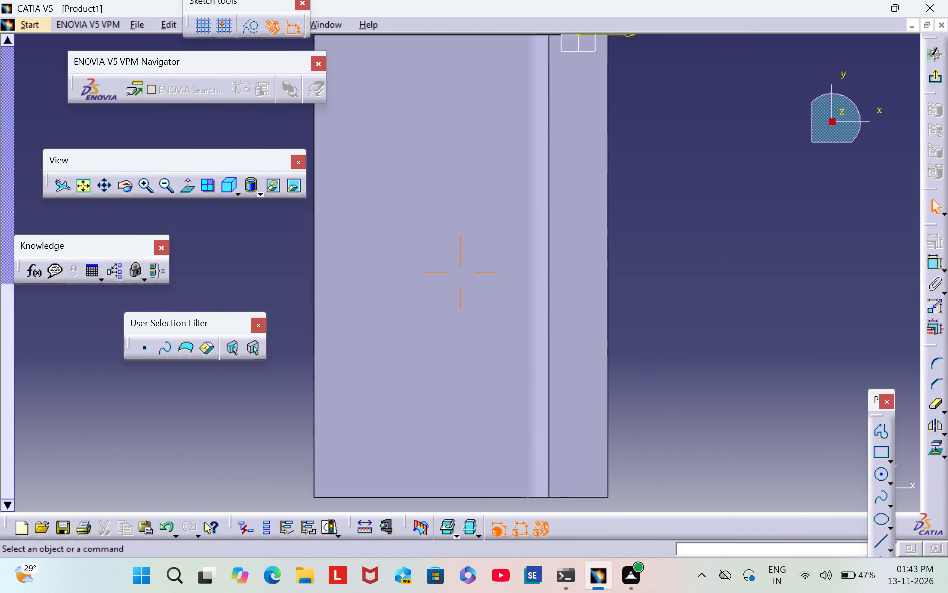
{"action": "middle_click_drag", "start_coordinate": [786, 343], "coordinate": [794, 370]}
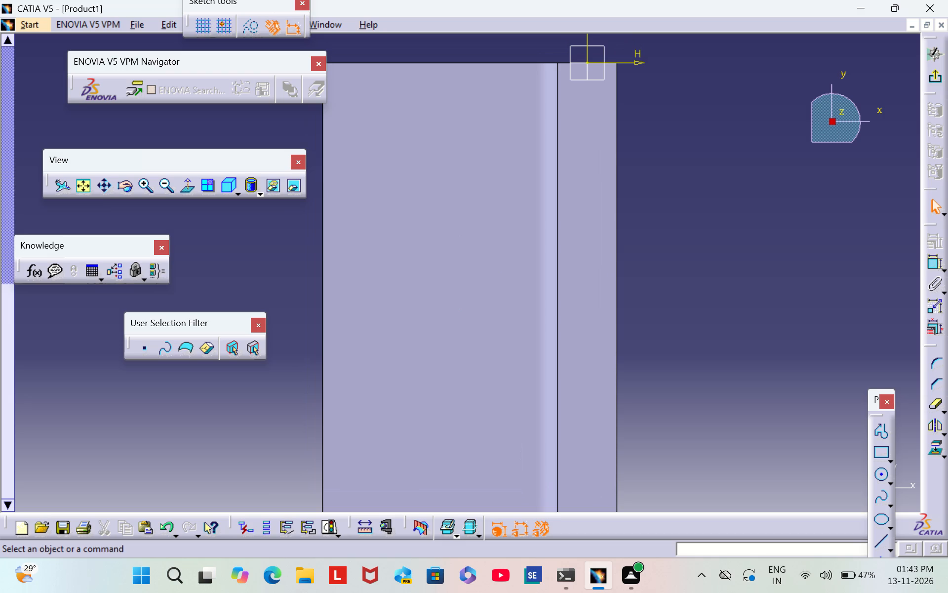
{"action": "middle_click_drag", "start_coordinate": [754, 348], "coordinate": [795, 313]}
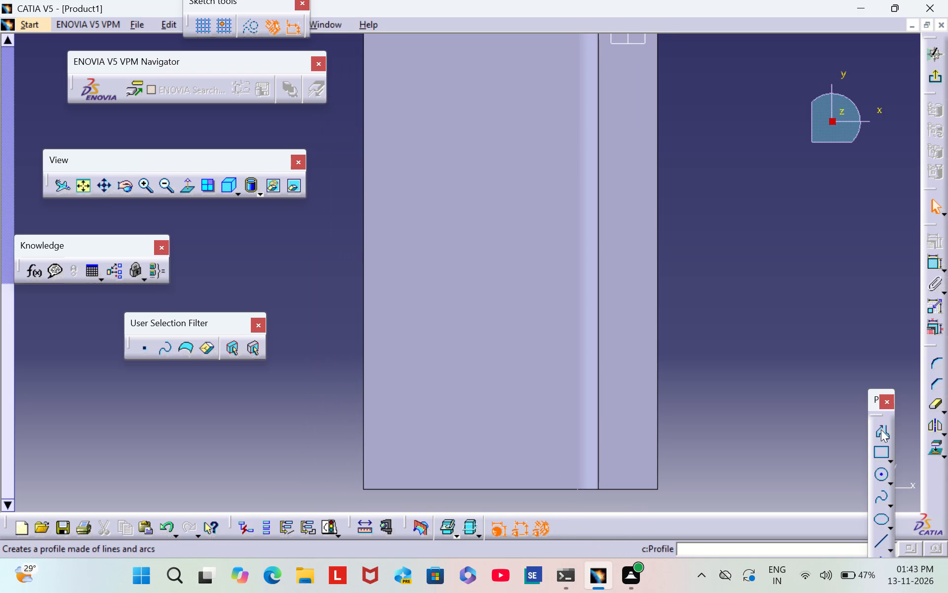
{"action": "left_click_drag", "start_coordinate": [874, 418], "coordinate": [870, 236]}
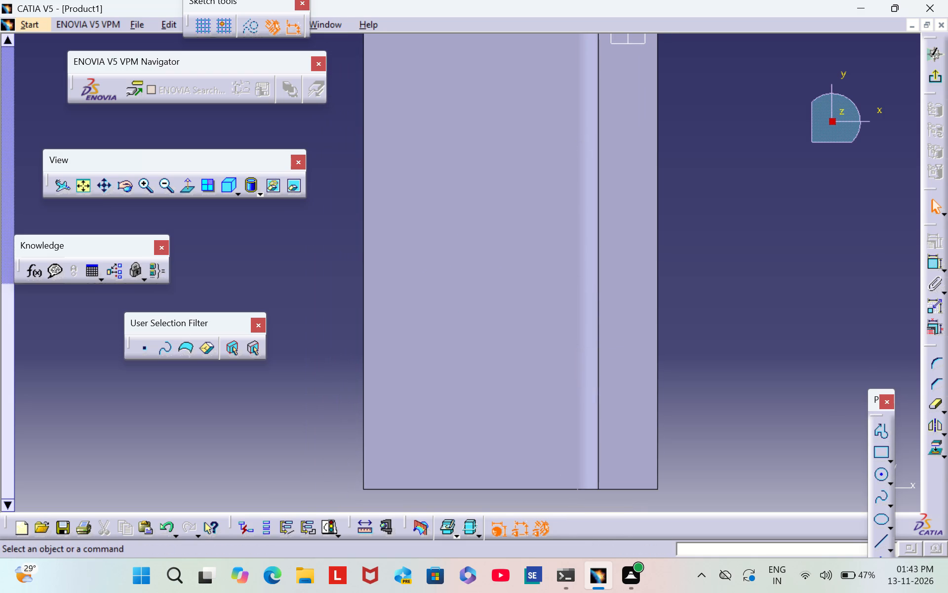
{"action": "left_click", "coordinate": [882, 301]}
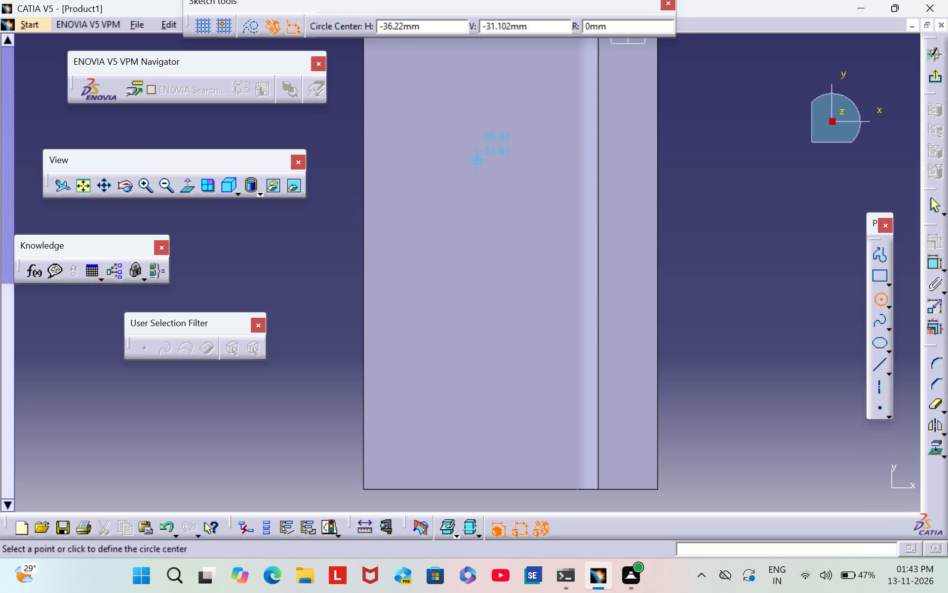
{"action": "left_click", "coordinate": [477, 159]}
{"action": "left_click", "coordinate": [497, 193]}
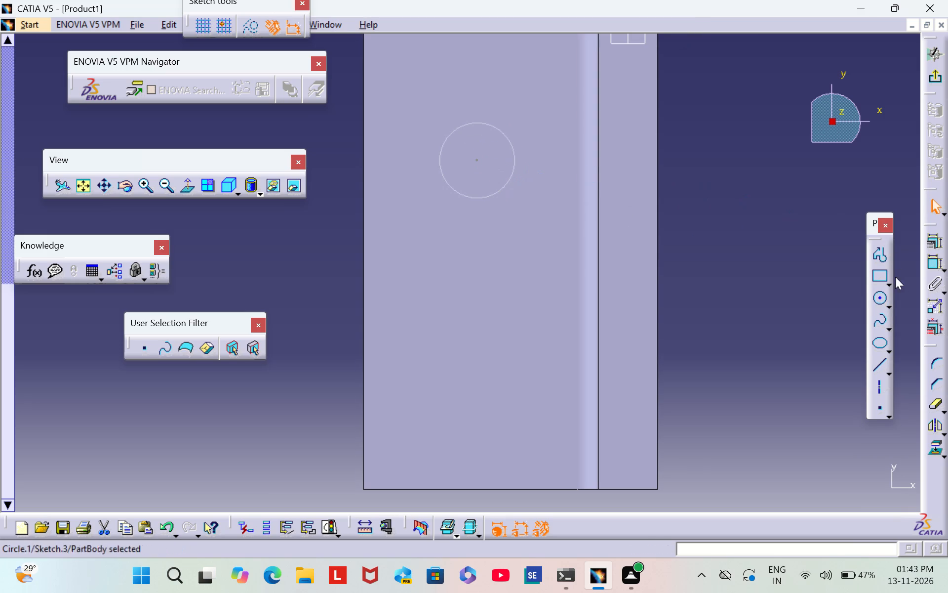
{"action": "left_click", "coordinate": [879, 293]}
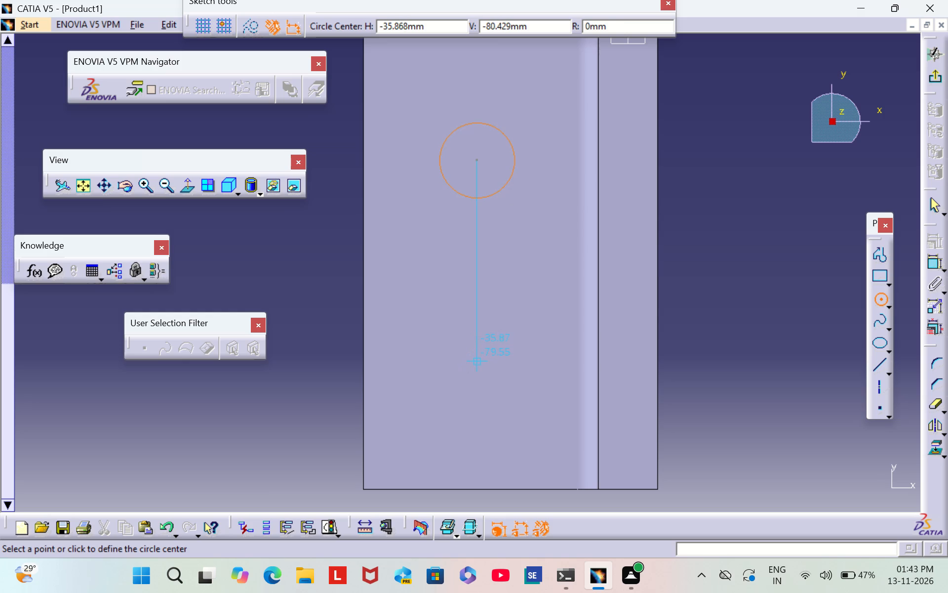
{"action": "left_click", "coordinate": [477, 365]}
{"action": "left_click", "coordinate": [518, 381]}
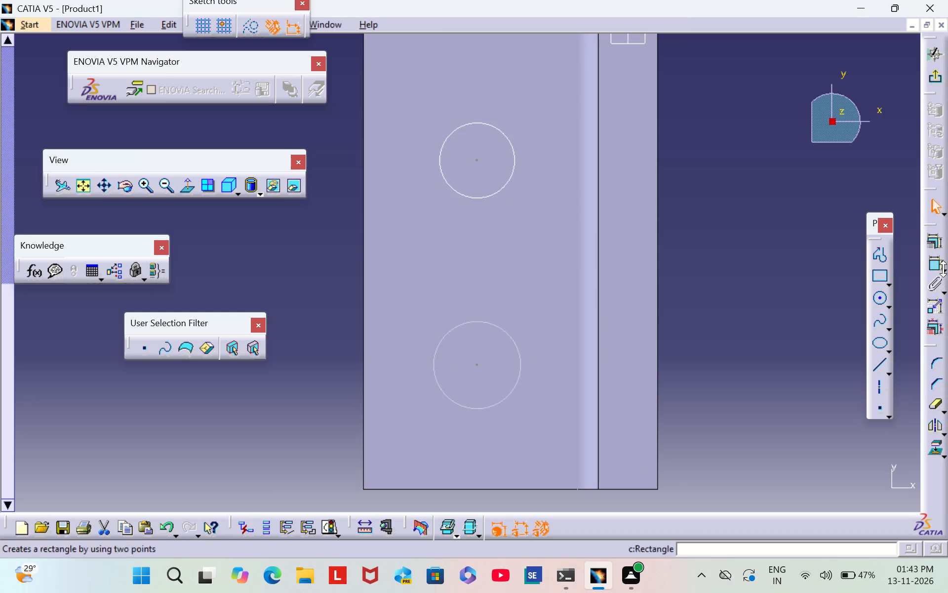
Dimension the radius of the circle farther from the H axis and set it to 7 mm.
{"action": "left_click", "coordinate": [929, 265]}
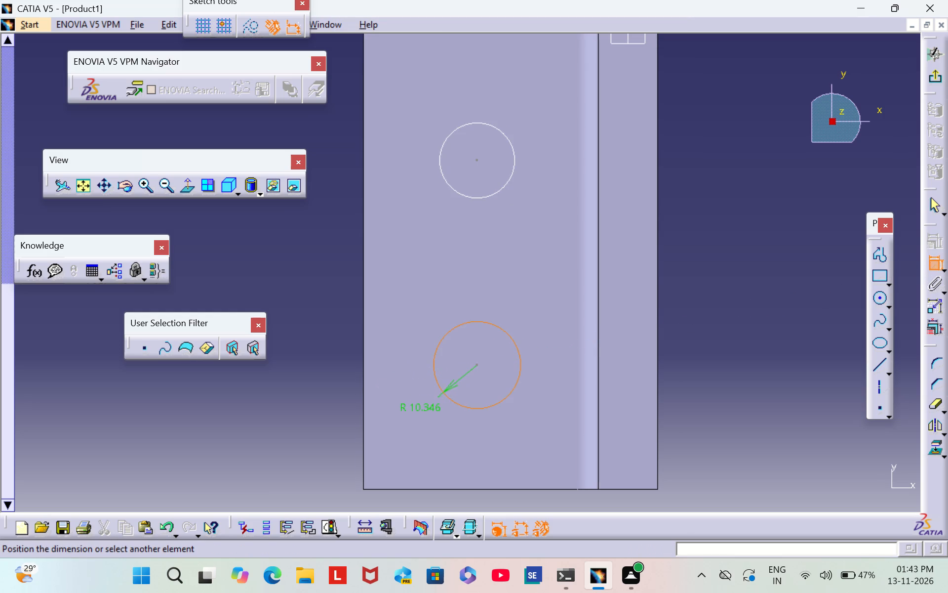
{"action": "left_click", "coordinate": [416, 414]}
{"action": "double_click", "coordinate": [419, 411]}
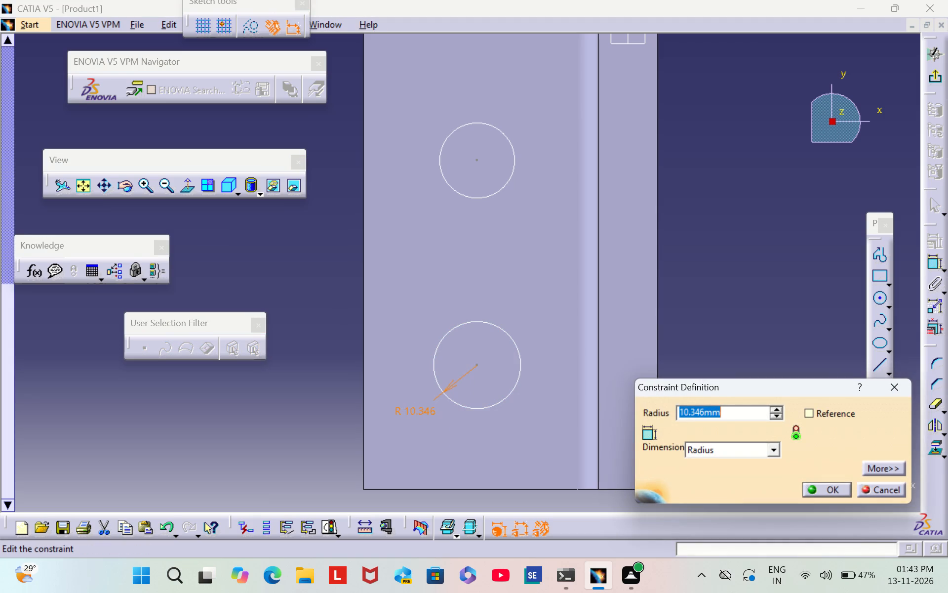
{"action": "key", "text": "BackSpace"}
{"action": "key", "text": "7"}
{"action": "key", "text": "Return"}
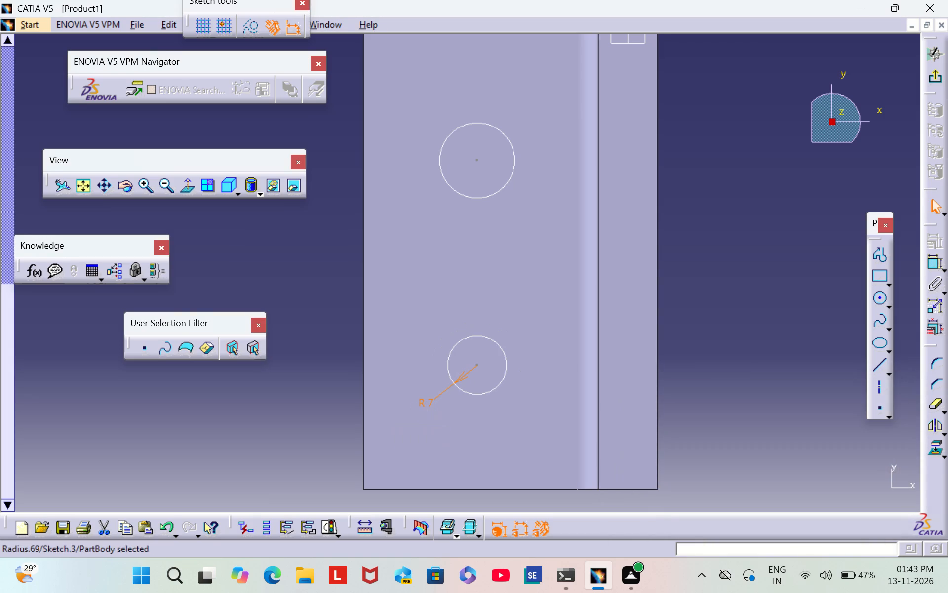
Dimension the radius of the circle nearer the H axis and set it to 7 mm.
{"action": "left_click", "coordinate": [936, 256]}
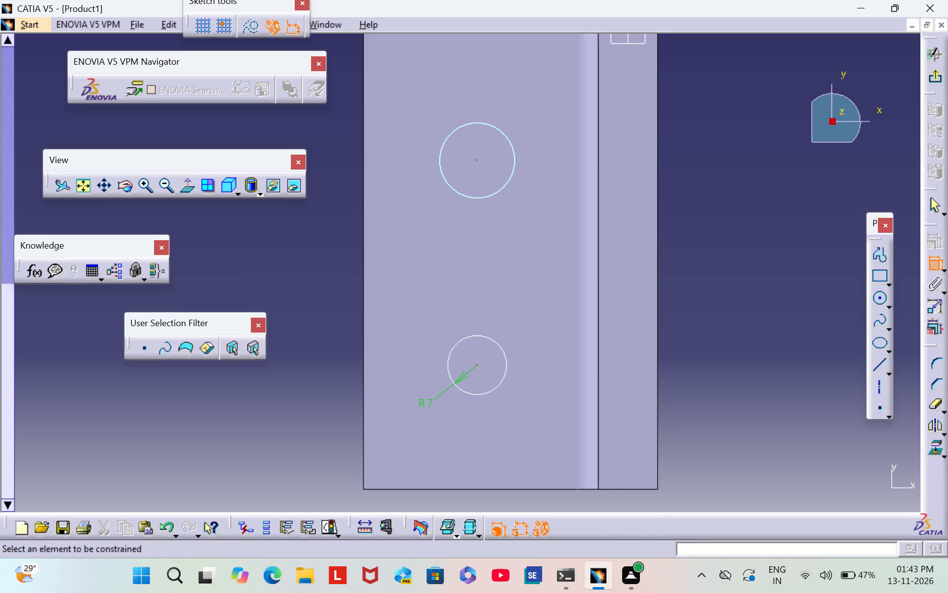
{"action": "left_click", "coordinate": [504, 135]}
{"action": "left_click", "coordinate": [535, 85]}
{"action": "double_click", "coordinate": [540, 81]}
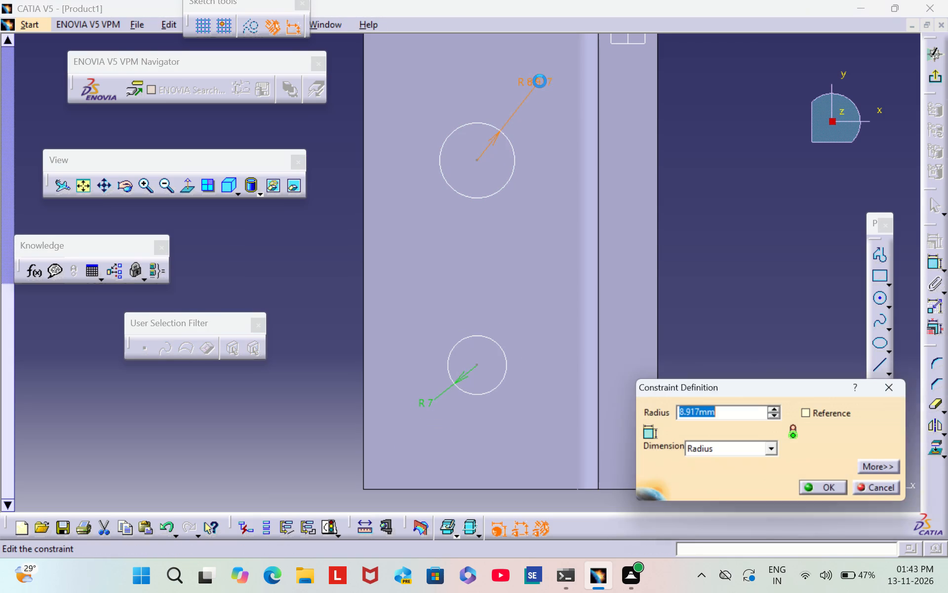
{"action": "key", "text": "BackSpace"}
{"action": "key", "text": "7"}
{"action": "key", "text": "Return"}
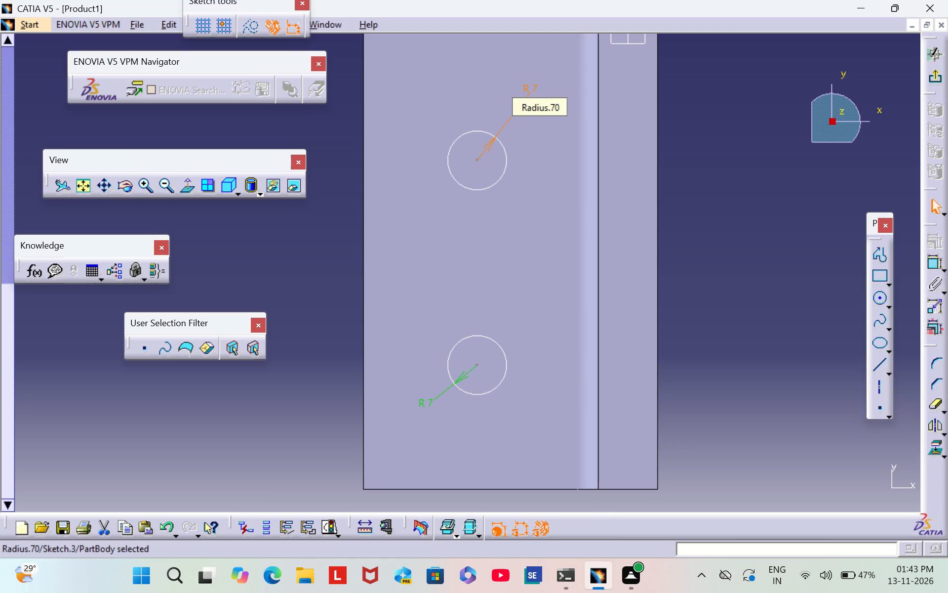
{"action": "left_click", "coordinate": [672, 172]}
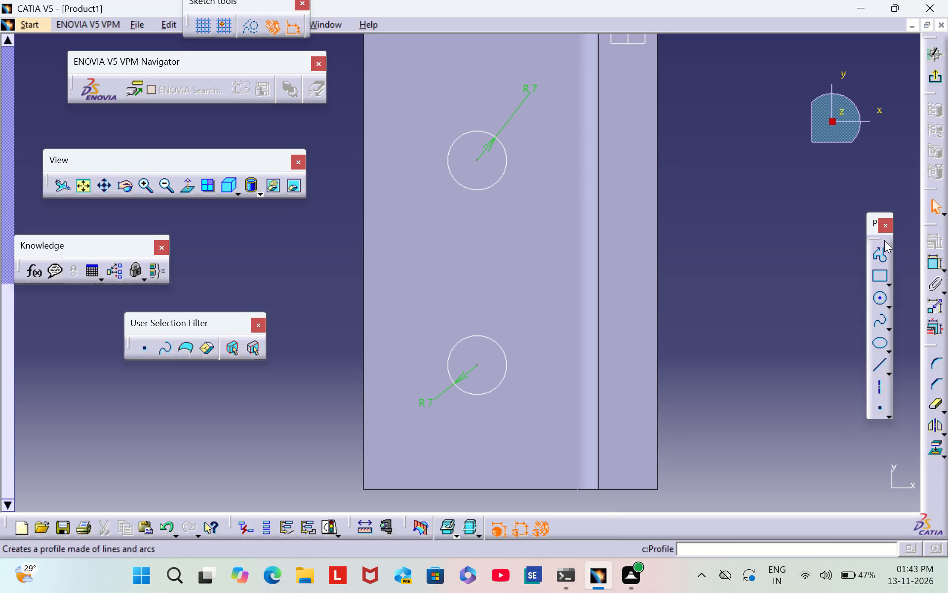
Dimension the distance between the two circle centres and set it to 40 mm.
{"action": "double_click", "coordinate": [938, 261]}
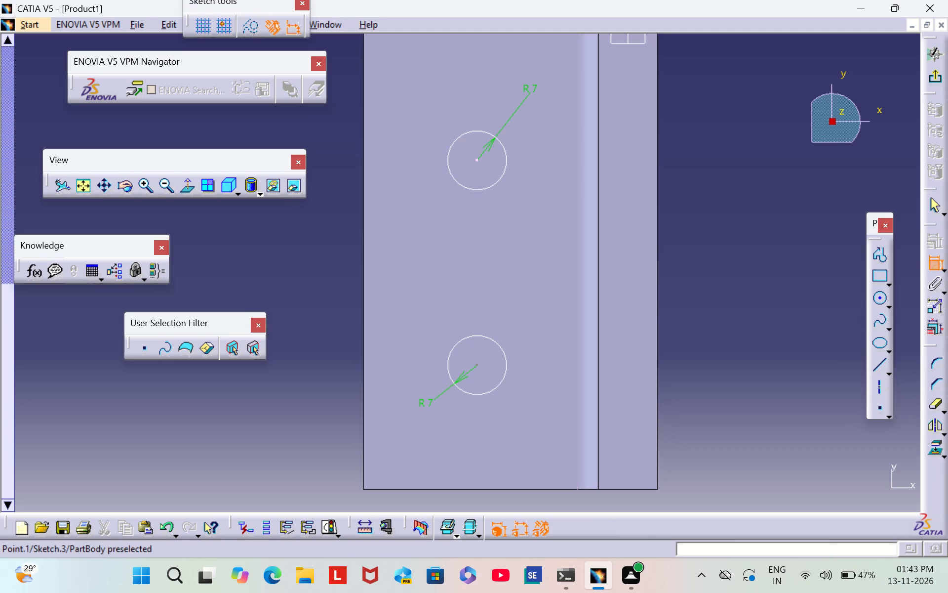
{"action": "left_click", "coordinate": [476, 157]}
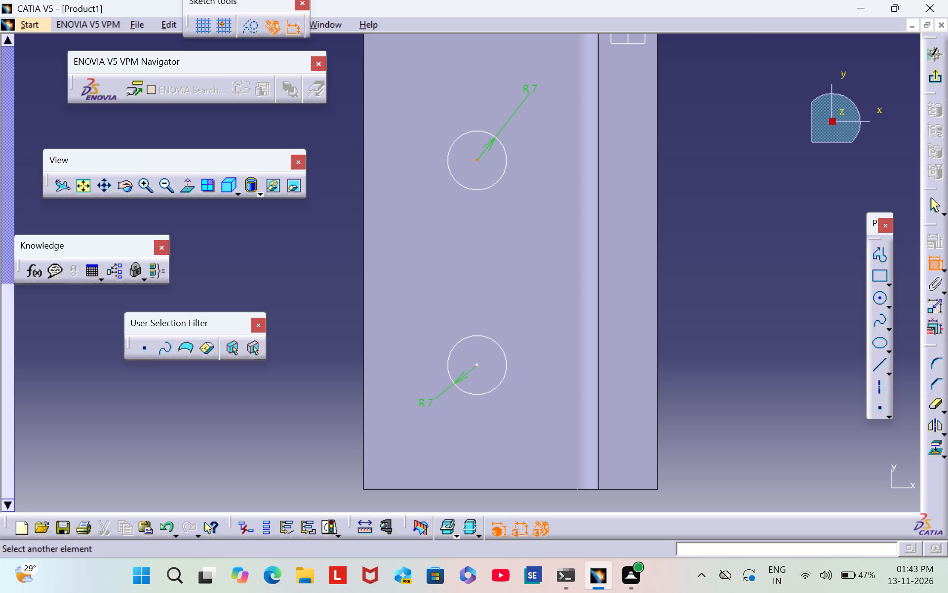
{"action": "left_click", "coordinate": [477, 363]}
{"action": "left_click", "coordinate": [543, 263]}
{"action": "double_click", "coordinate": [540, 257]}
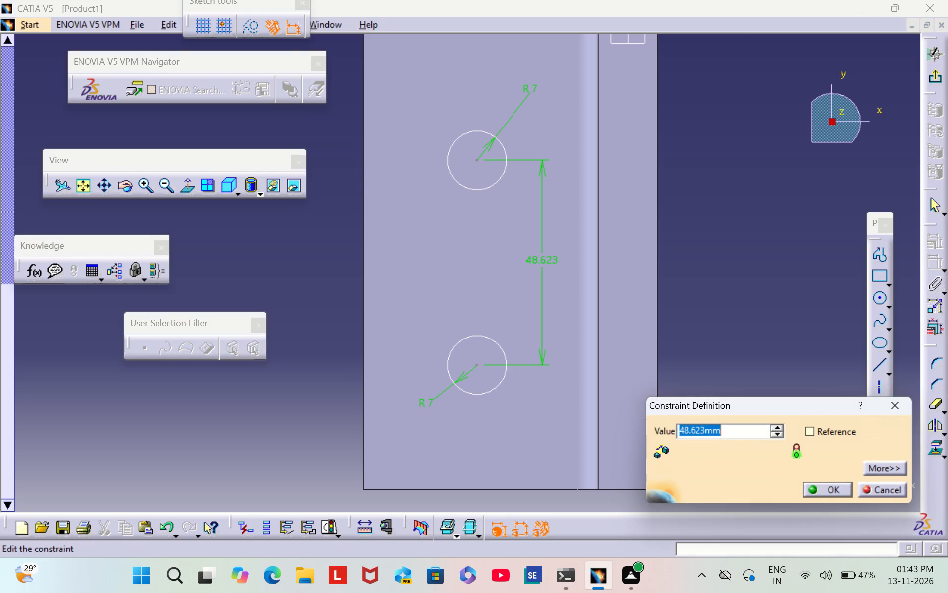
{"action": "key", "text": "BackSpace"}
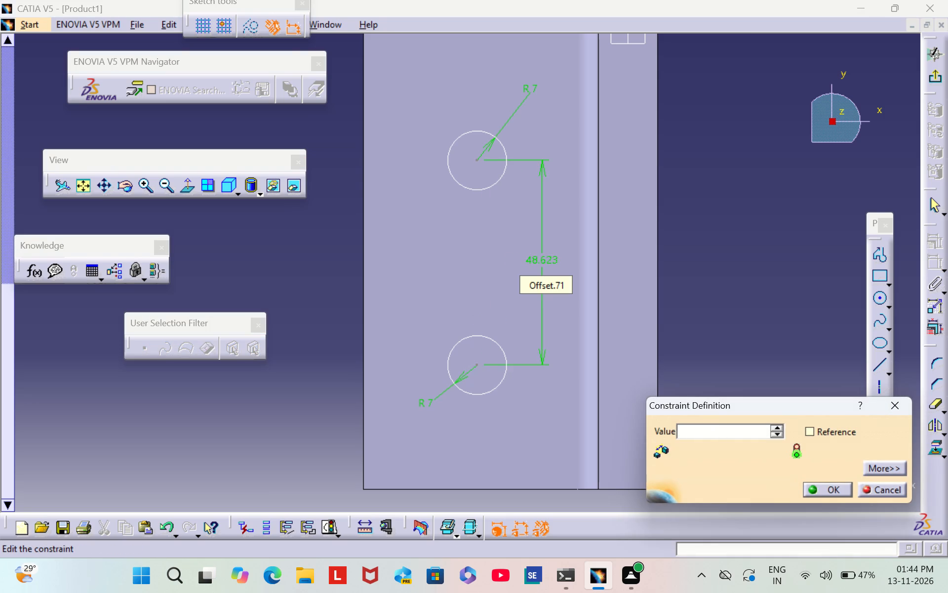
{"action": "type", "text": "40"}
{"action": "key", "text": "Return"}
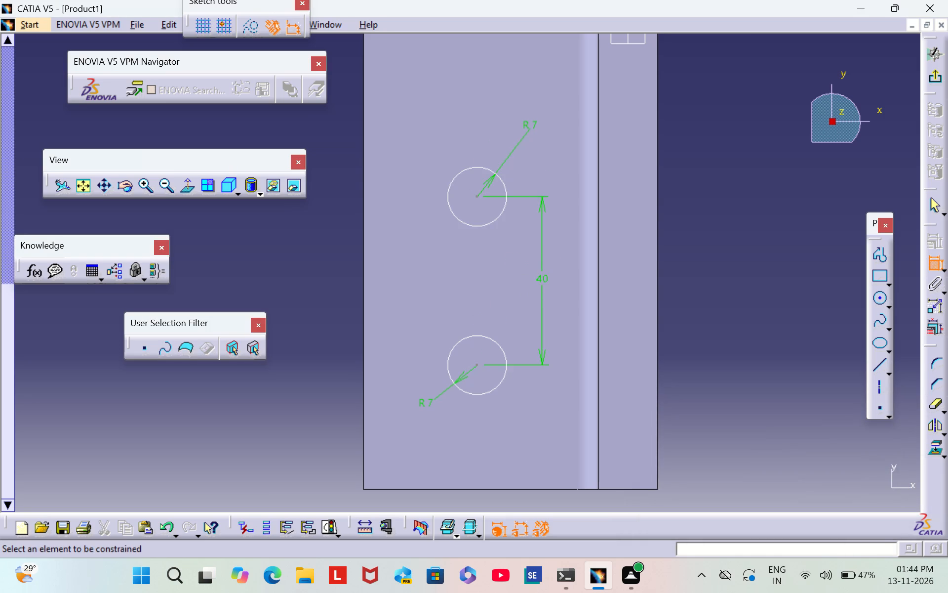
{"action": "left_click", "coordinate": [753, 218]}
Dimension the centre of the circle farther from the H axis to the base's end edge opposite that axis, and set it to 35 mm.
{"action": "middle_click_drag", "start_coordinate": [772, 382], "coordinate": [749, 259]}
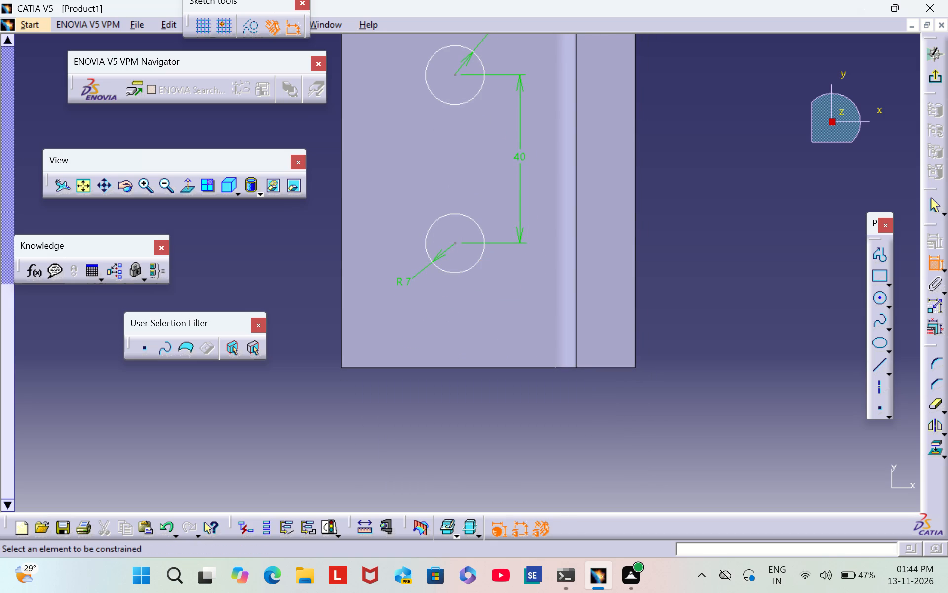
{"action": "left_click", "coordinate": [449, 367]}
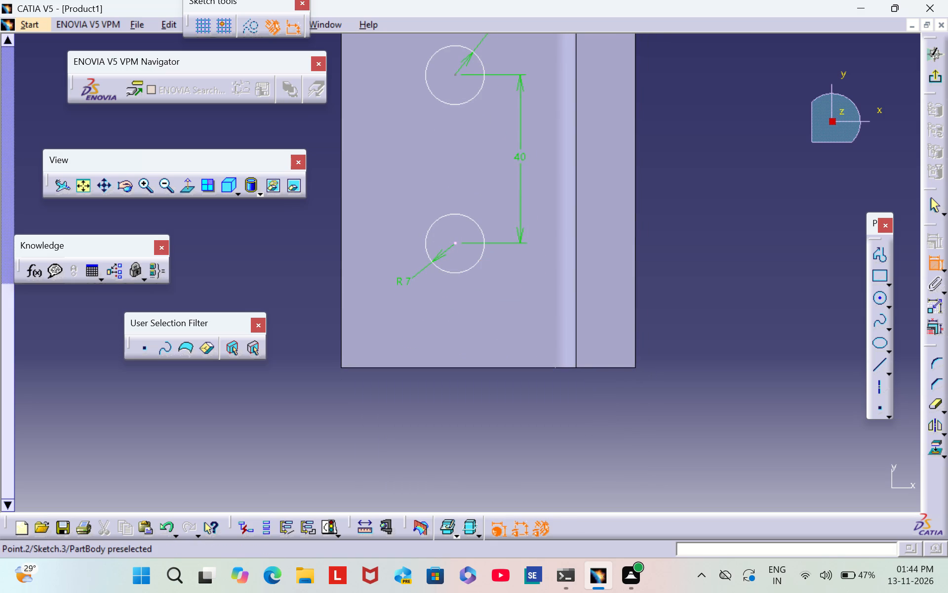
{"action": "left_click", "coordinate": [454, 245]}
{"action": "left_click", "coordinate": [476, 306]}
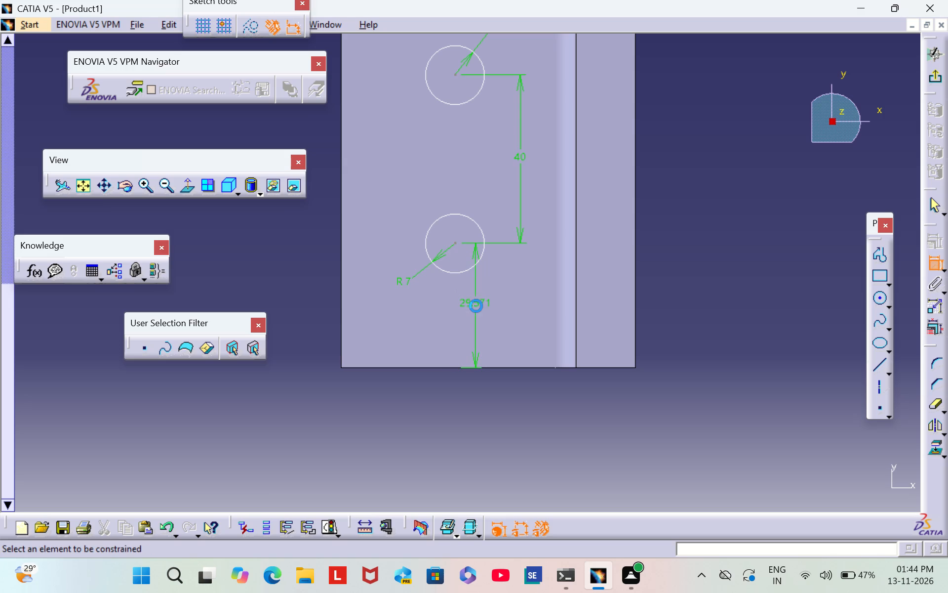
{"action": "double_click", "coordinate": [476, 304]}
{"action": "key", "text": "BackSpace"}
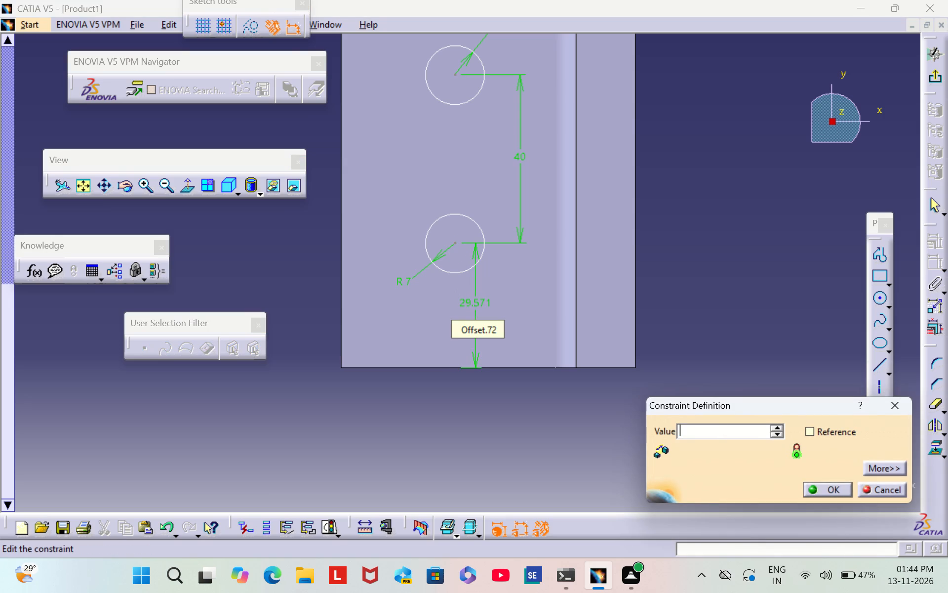
{"action": "type", "text": "35"}
{"action": "key", "text": "Return"}
Dimension the distance from the centre of the circle nearer the H axis to the base's end edge along that axis.
{"action": "scroll", "coordinate": [637, 225], "scroll_direction": "down", "scroll_amount": 1}
{"action": "middle_click_drag", "start_coordinate": [637, 222], "coordinate": [687, 410]}
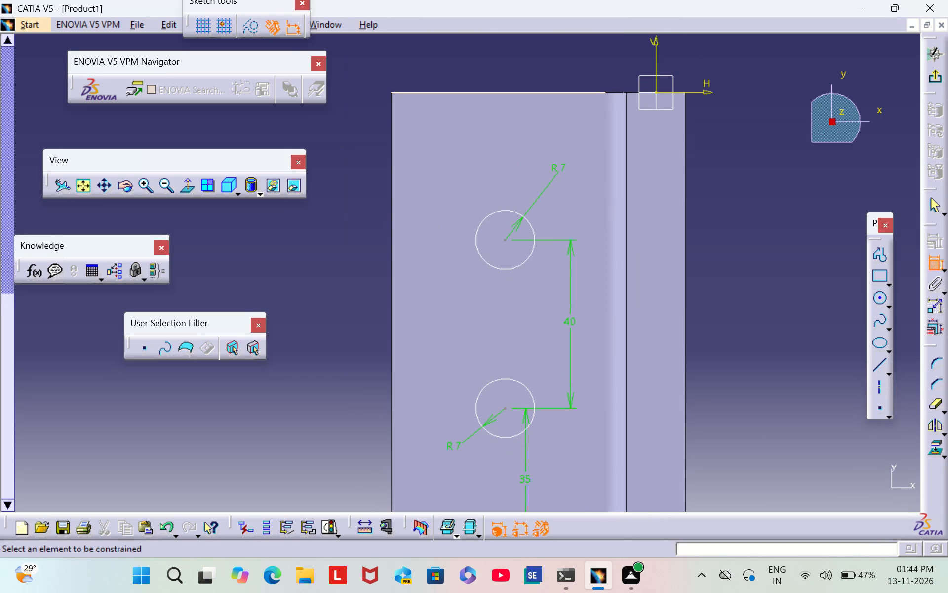
{"action": "left_click", "coordinate": [501, 91]}
{"action": "left_click", "coordinate": [503, 241]}
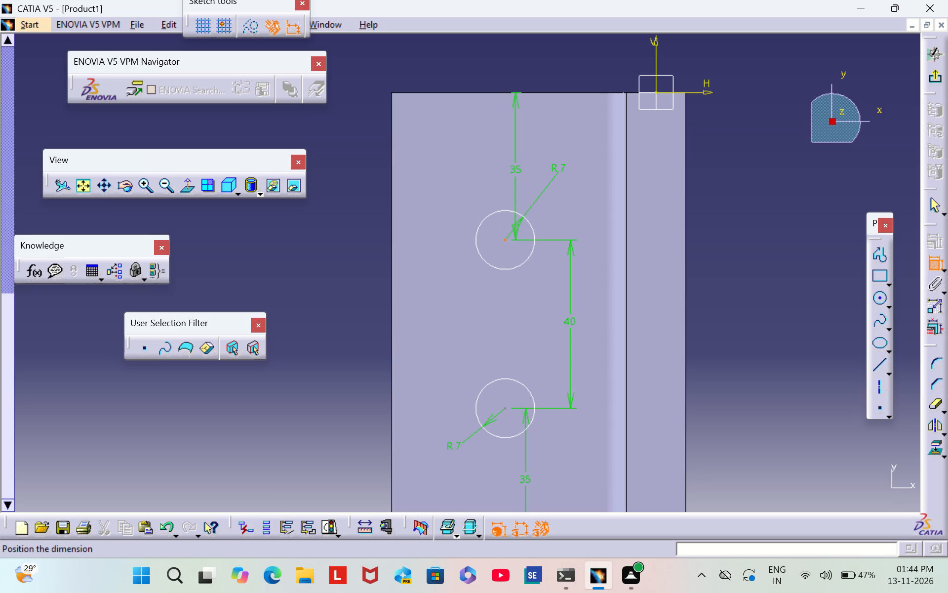
{"action": "left_click", "coordinate": [587, 161]}
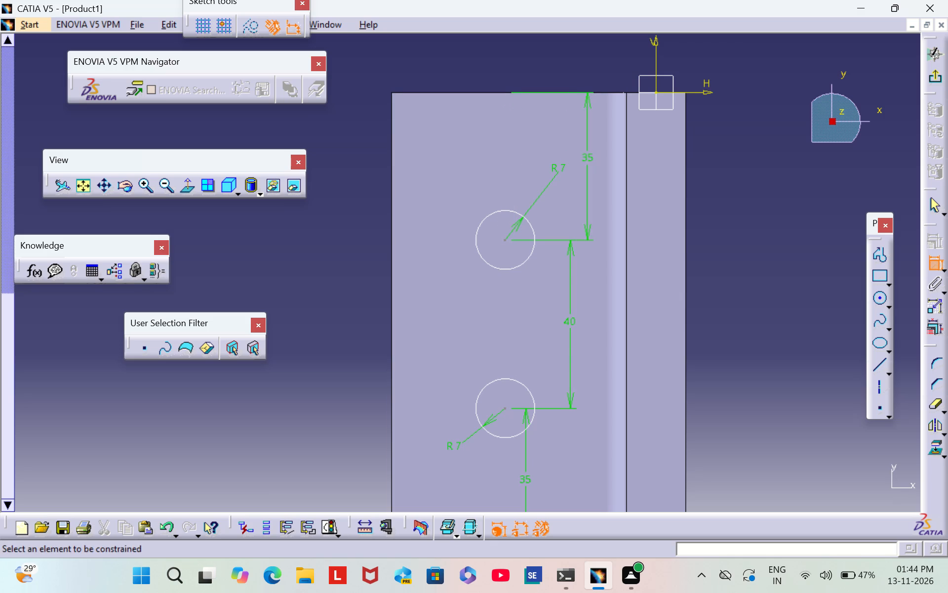
{"action": "middle_click_drag", "start_coordinate": [323, 334], "coordinate": [321, 289]}
{"action": "scroll", "coordinate": [321, 289], "scroll_direction": "up", "scroll_amount": 1}
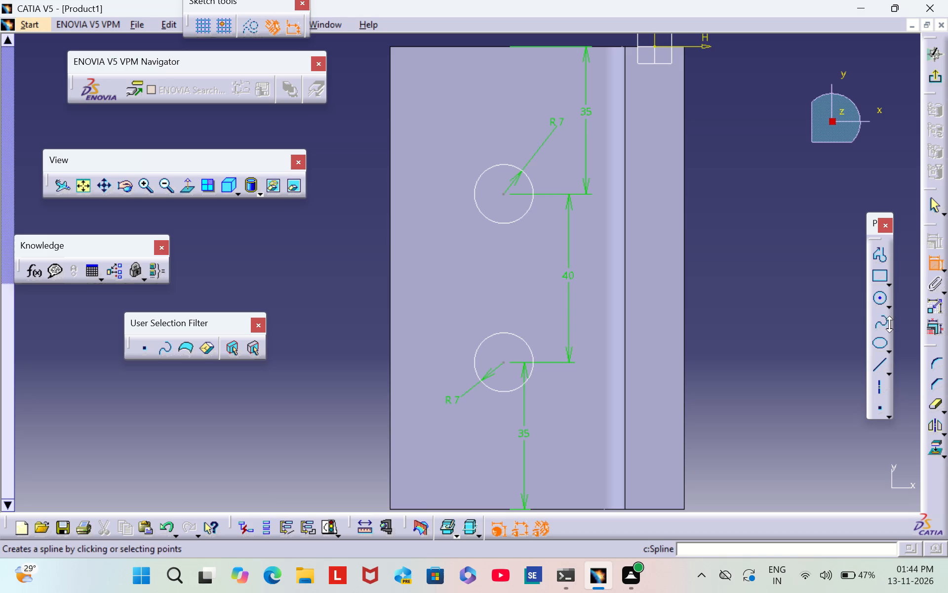
{"action": "left_click", "coordinate": [939, 264]}
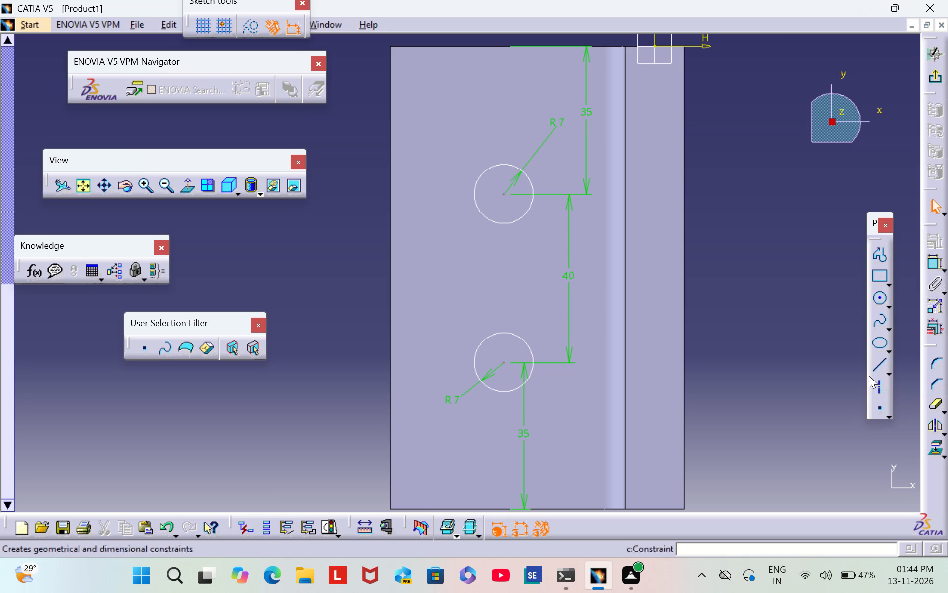
Sketch a vertical line spanning both circles, just outside them on the side away from the upright wall.
{"action": "left_click", "coordinate": [875, 366]}
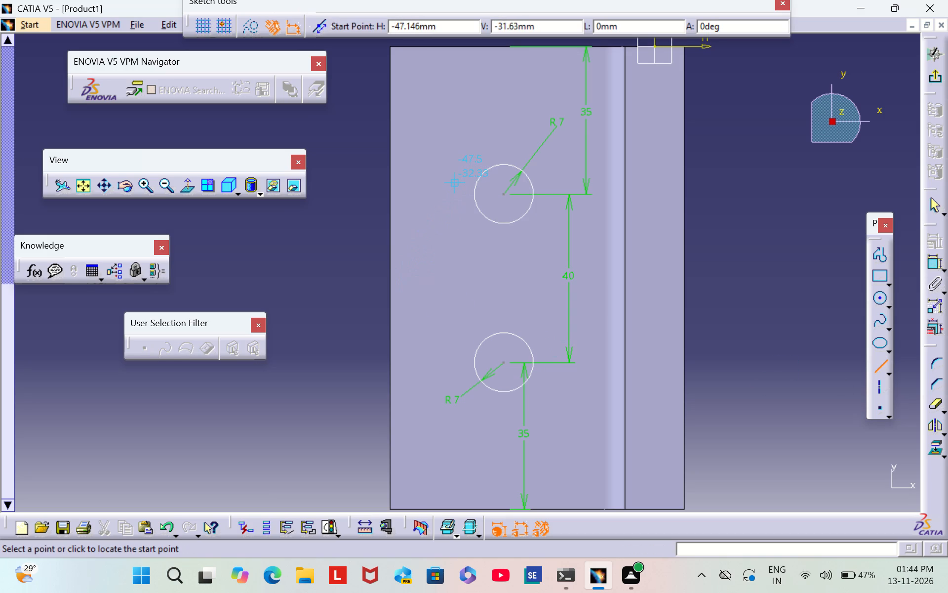
{"action": "left_click", "coordinate": [463, 183]}
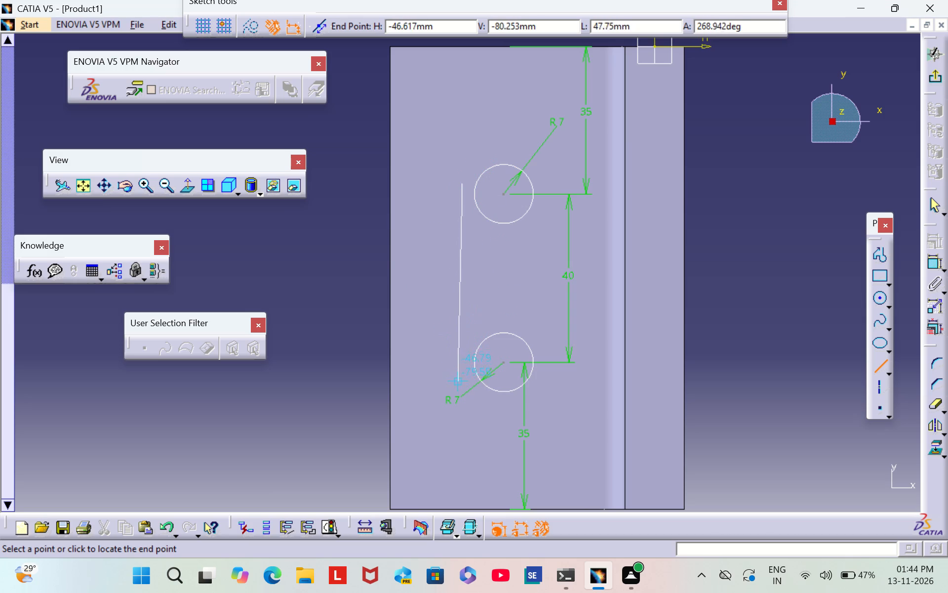
{"action": "left_click", "coordinate": [465, 392]}
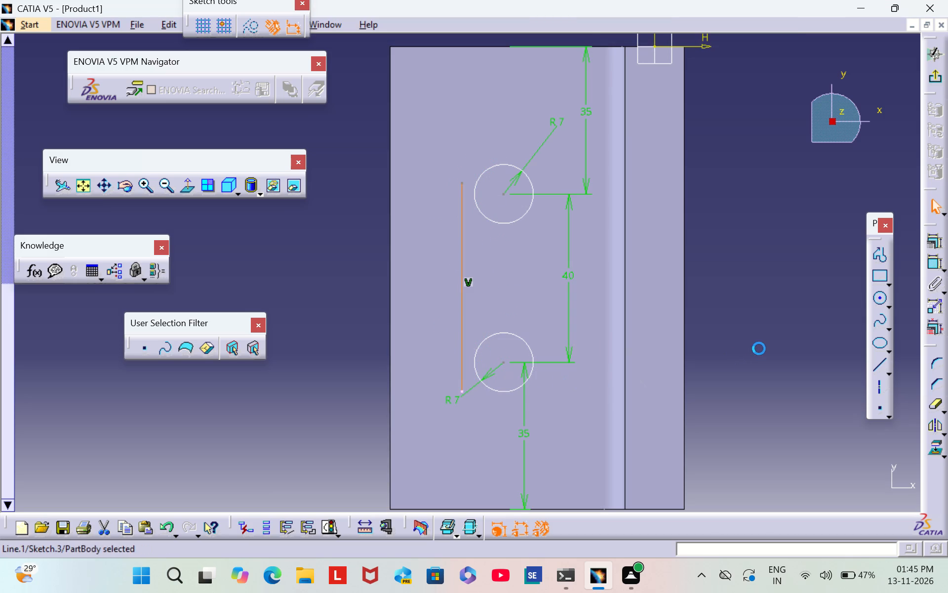
{"action": "left_click", "coordinate": [759, 348]}
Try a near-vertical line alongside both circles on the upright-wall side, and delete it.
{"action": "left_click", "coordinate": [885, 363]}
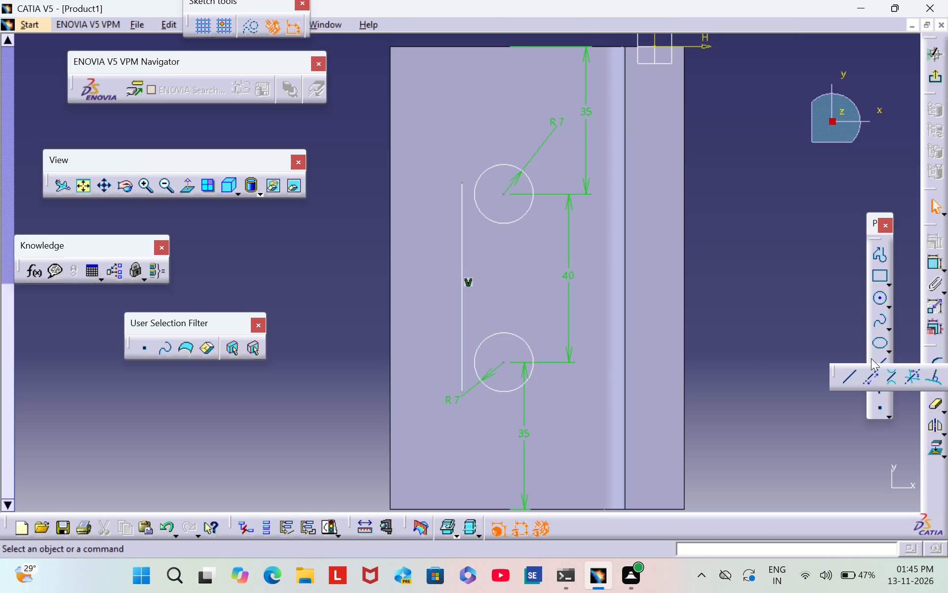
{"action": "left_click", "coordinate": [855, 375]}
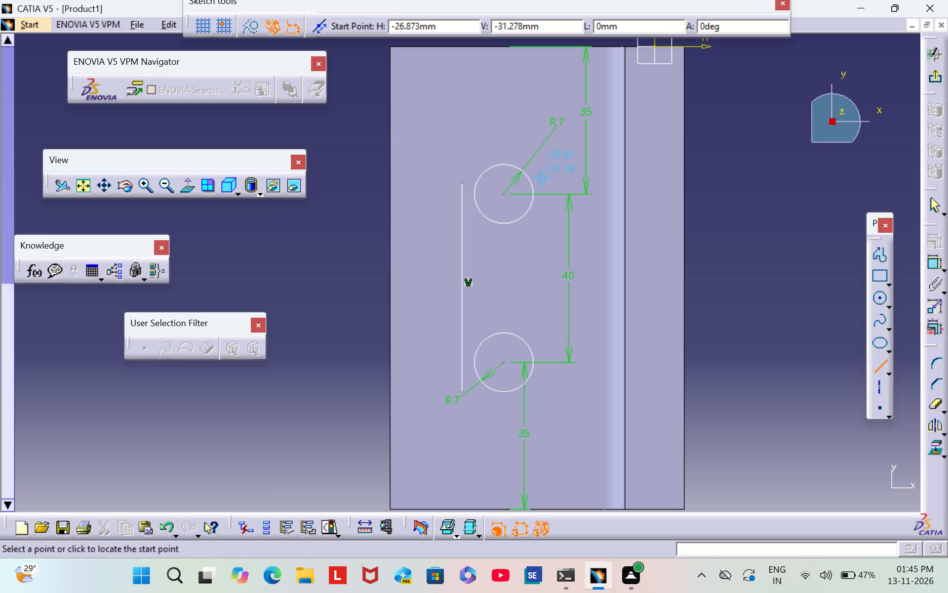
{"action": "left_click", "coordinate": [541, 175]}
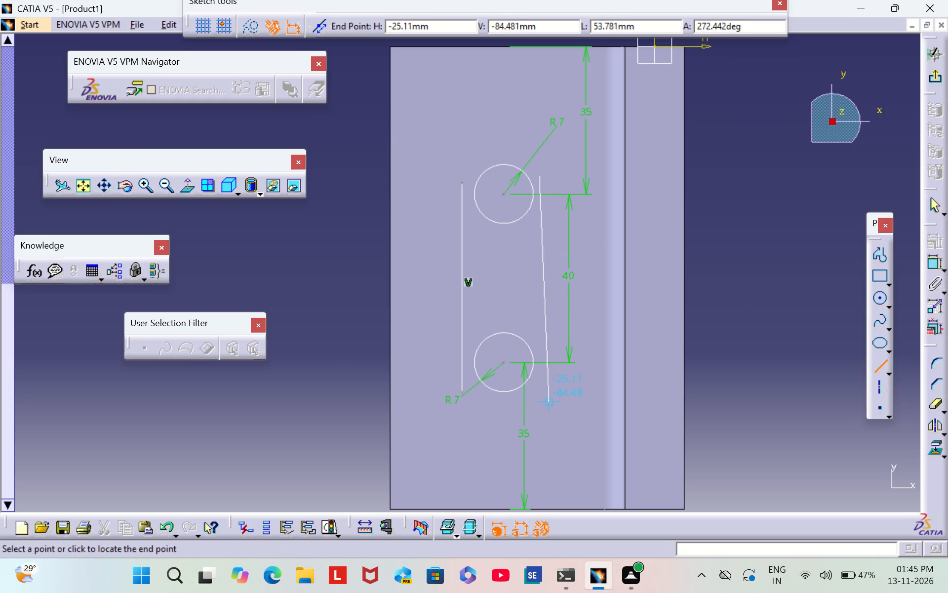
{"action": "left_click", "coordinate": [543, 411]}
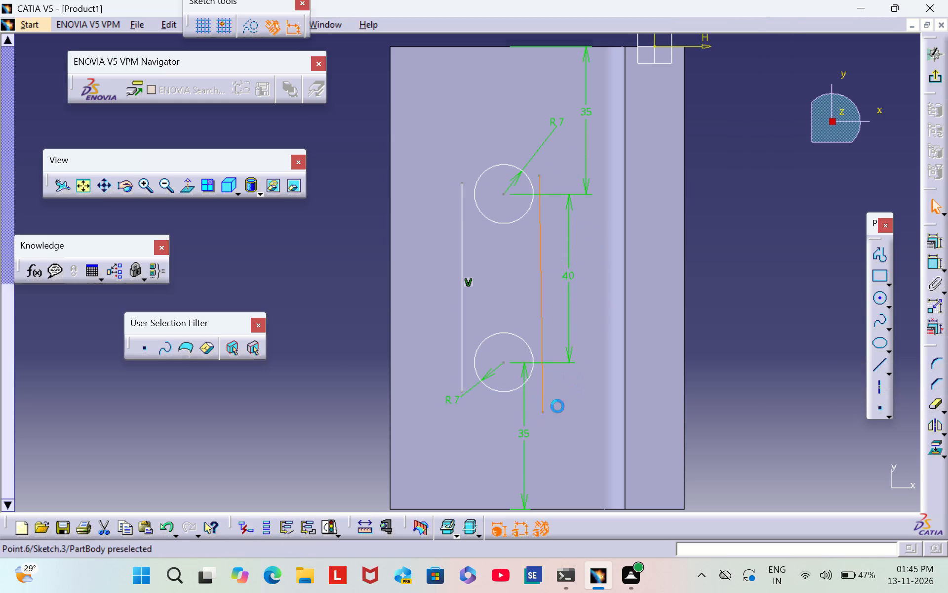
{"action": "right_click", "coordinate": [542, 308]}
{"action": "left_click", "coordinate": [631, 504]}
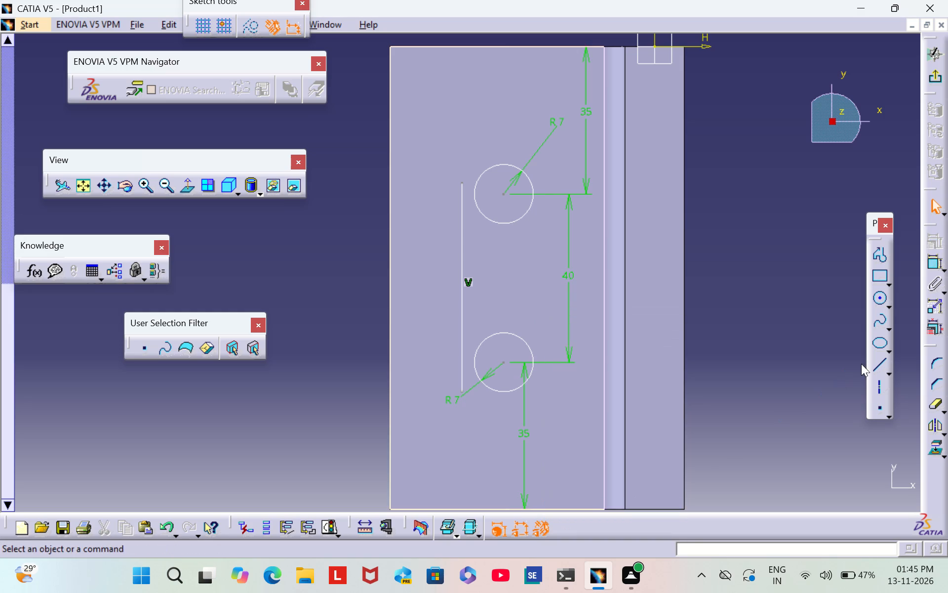
Sketch a vertical line about 54 mm long spanning both circles, just outside them on the upright-wall side.
{"action": "left_click", "coordinate": [875, 360]}
{"action": "left_click", "coordinate": [543, 171]}
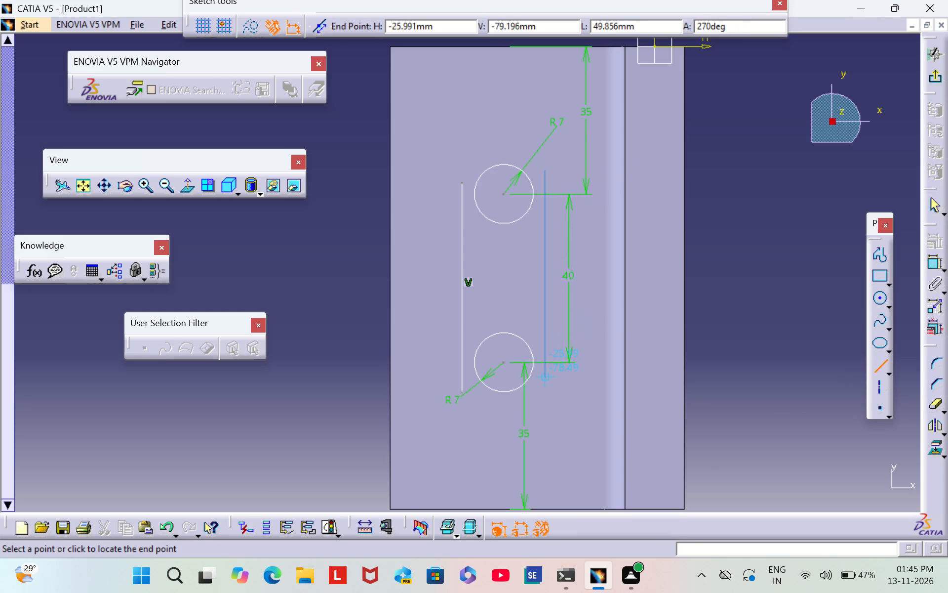
{"action": "left_click", "coordinate": [547, 397]}
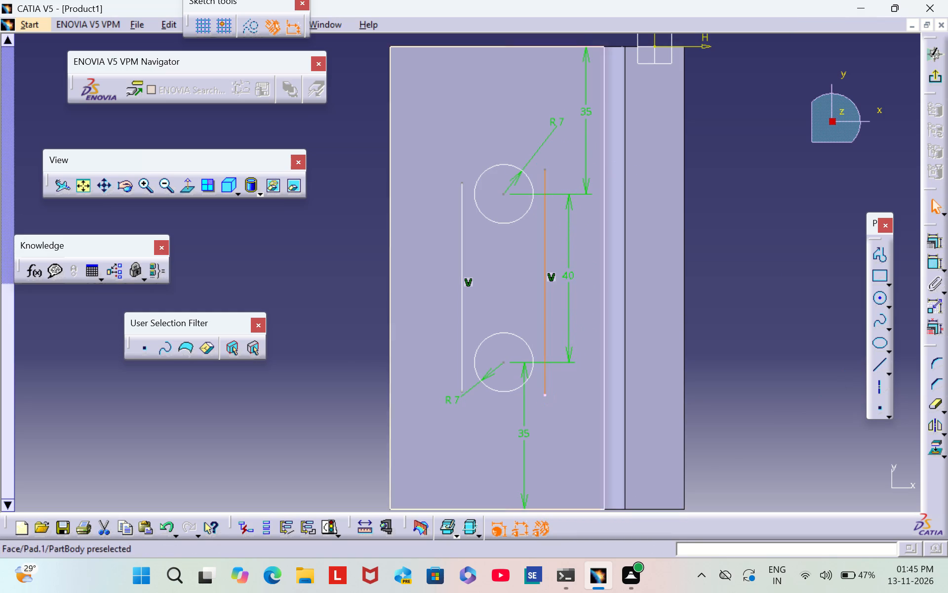
{"action": "left_click", "coordinate": [731, 272]}
Constrain the vertical line away from the upright wall tangent to the circle nearer the H axis.
{"action": "double_click", "coordinate": [924, 265]}
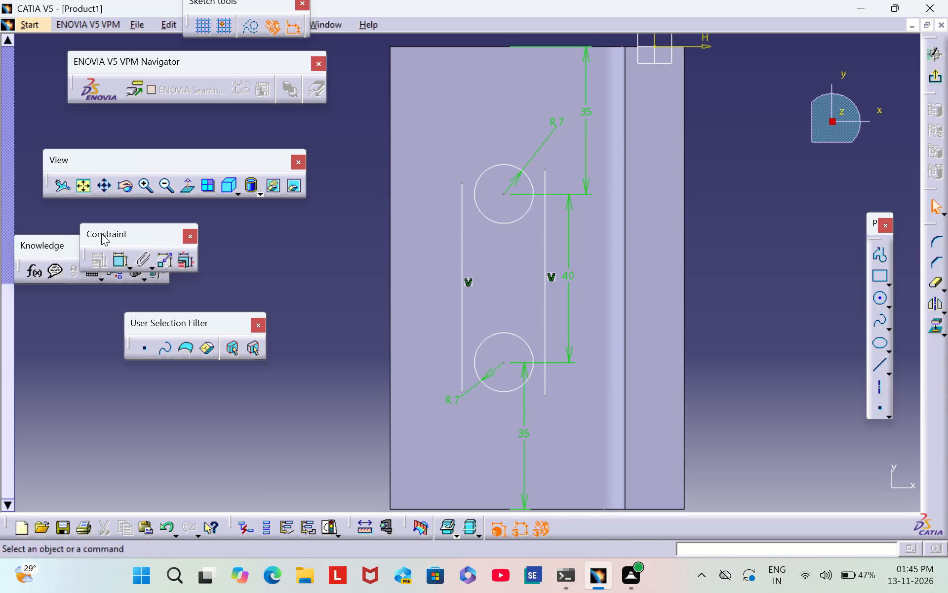
{"action": "double_click", "coordinate": [120, 262]}
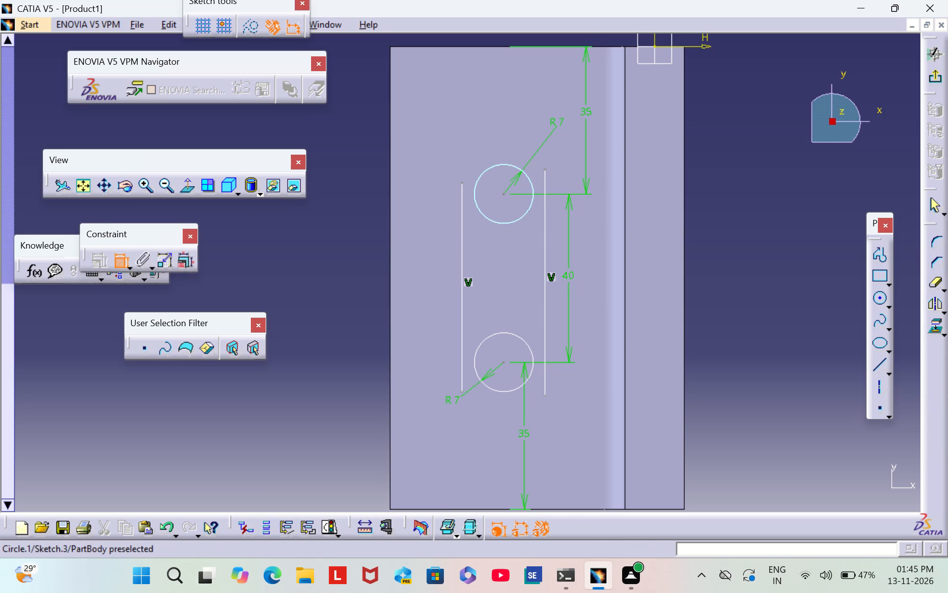
{"action": "left_click", "coordinate": [475, 204]}
{"action": "left_click", "coordinate": [460, 204]}
{"action": "right_click", "coordinate": [463, 190]}
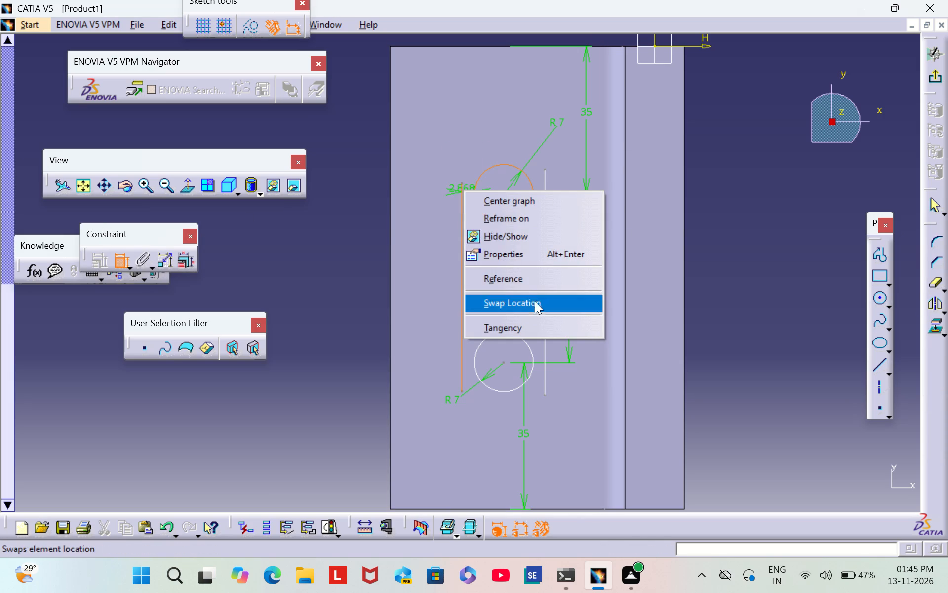
{"action": "left_click", "coordinate": [540, 324]}
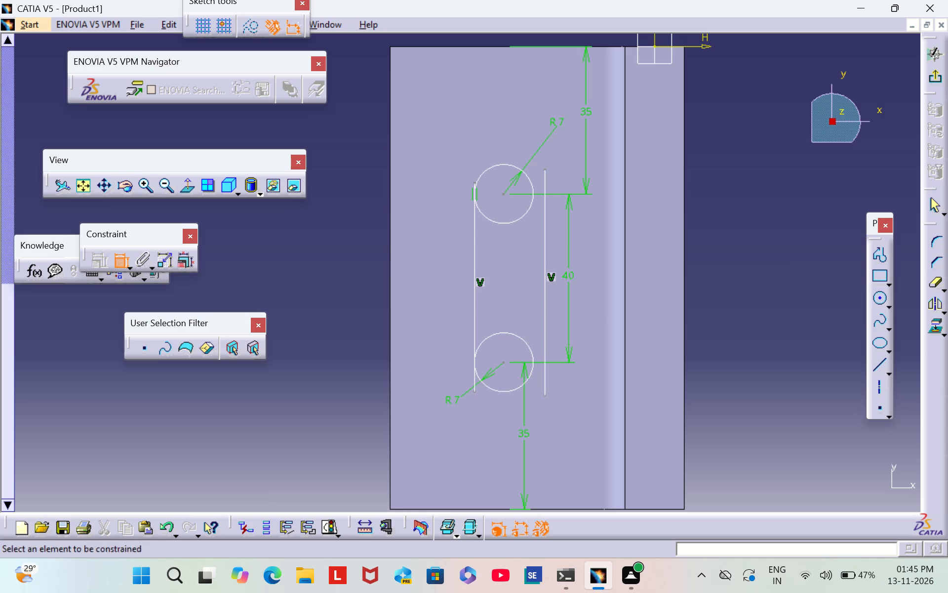
Constrain the vertical line on the upright-wall side tangent to the circle nearer the H axis.
{"action": "left_click", "coordinate": [546, 209]}
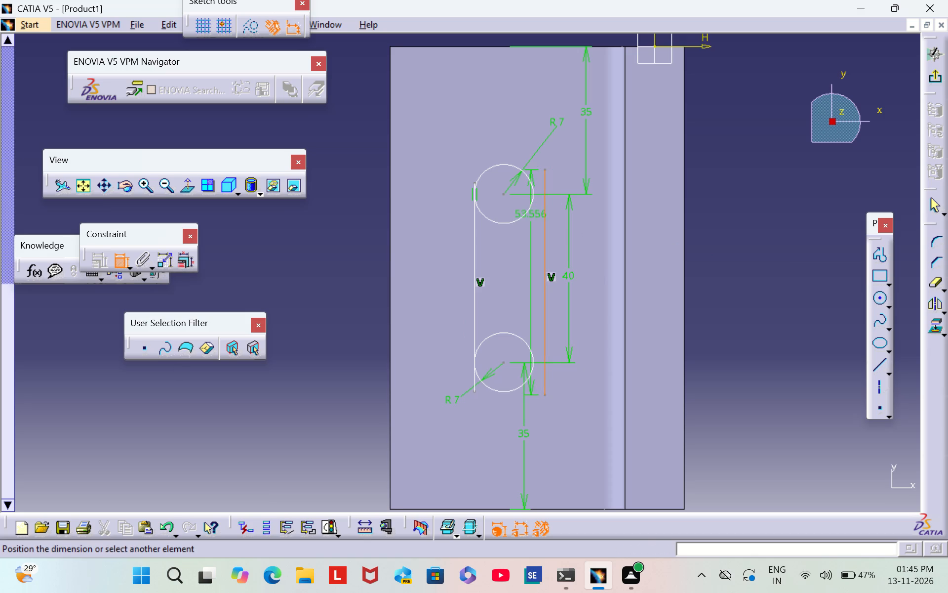
{"action": "left_click", "coordinate": [520, 220]}
{"action": "right_click", "coordinate": [529, 210]}
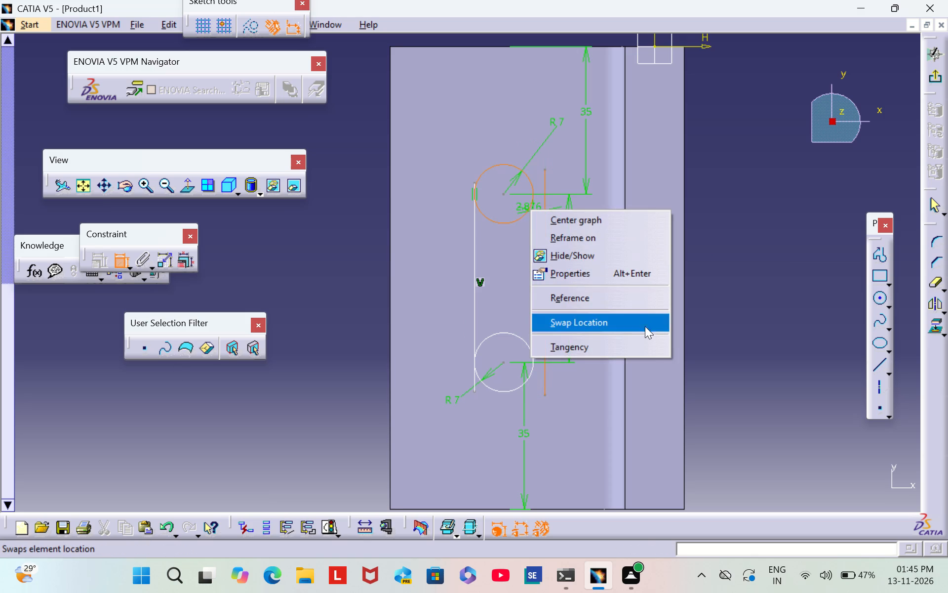
{"action": "left_click", "coordinate": [639, 337]}
{"action": "left_click", "coordinate": [629, 344]}
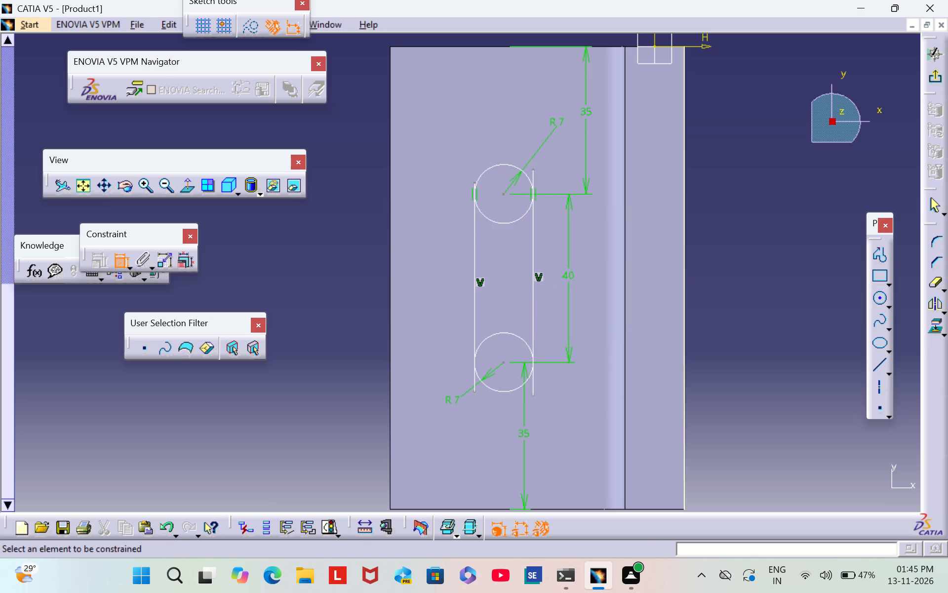
Quick-trim the inner arcs of both circles and the line overhangs, except at the H-axis end of the line away from the wall.
{"action": "double_click", "coordinate": [934, 284]}
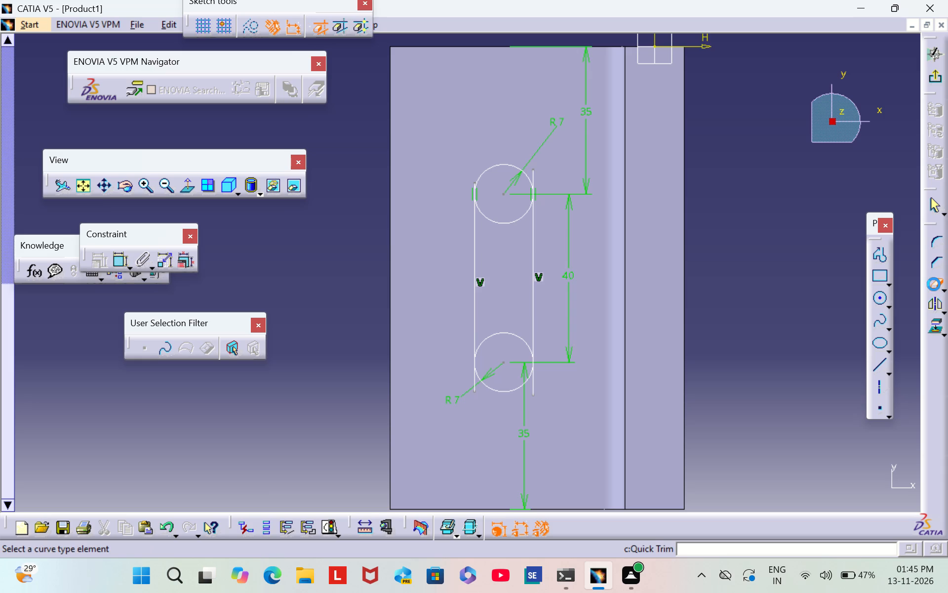
{"action": "left_click", "coordinate": [531, 174]}
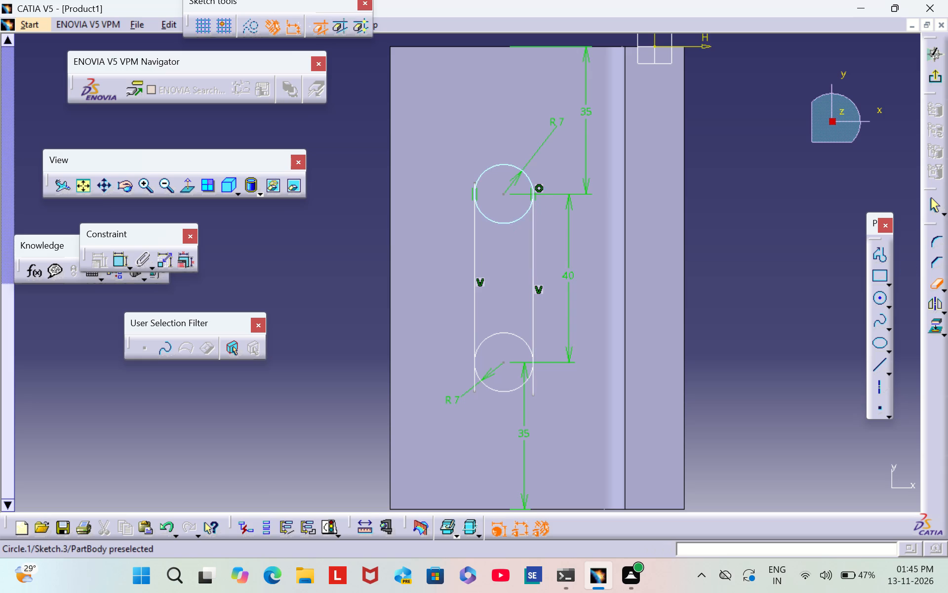
{"action": "left_click", "coordinate": [501, 221]}
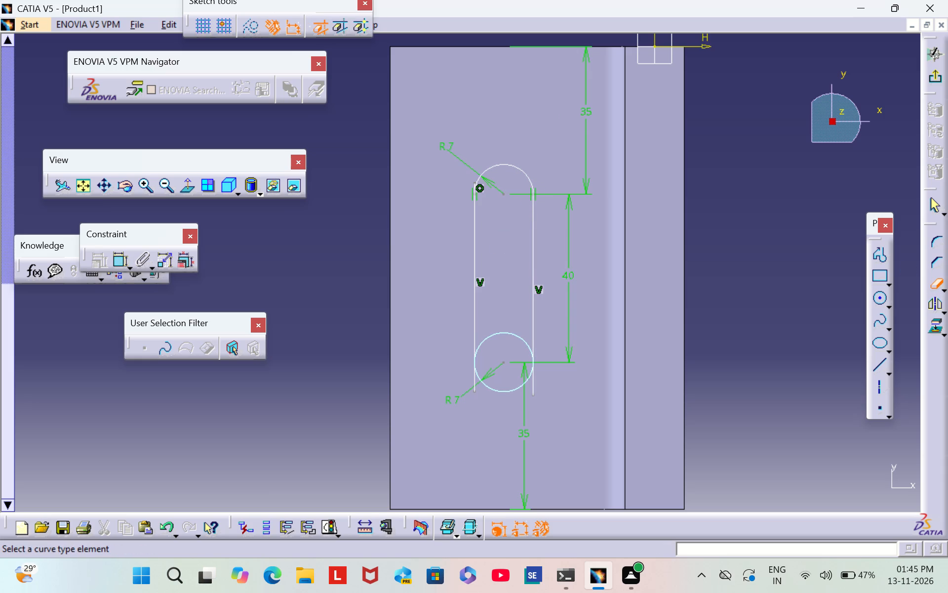
{"action": "left_click", "coordinate": [503, 330]}
{"action": "left_click", "coordinate": [473, 384]}
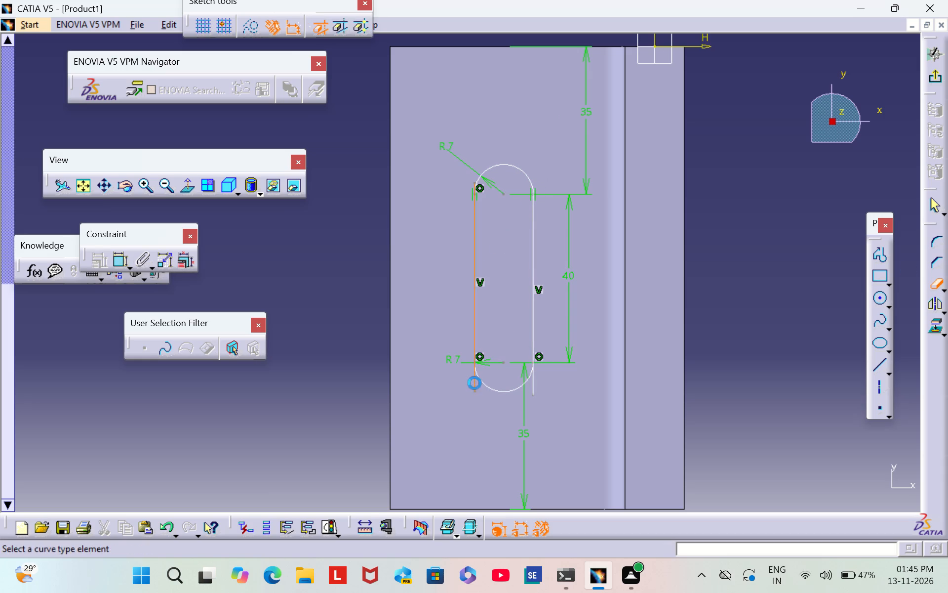
{"action": "left_click", "coordinate": [531, 385]}
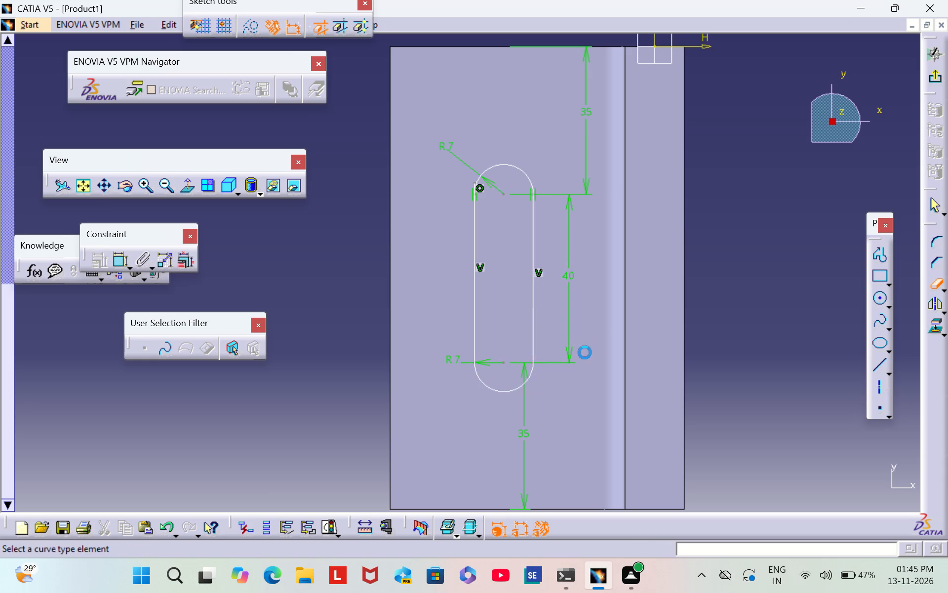
Trim the remaining overhang at the H-axis end of the slot's line farther from the upright wall.
{"action": "triple_click", "coordinate": [162, 193]}
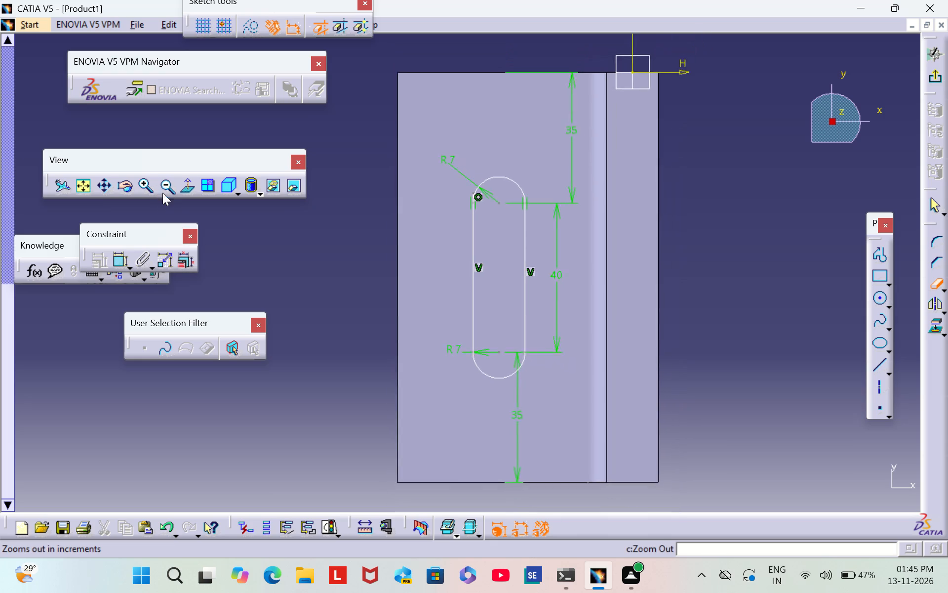
{"action": "triple_click", "coordinate": [148, 190]}
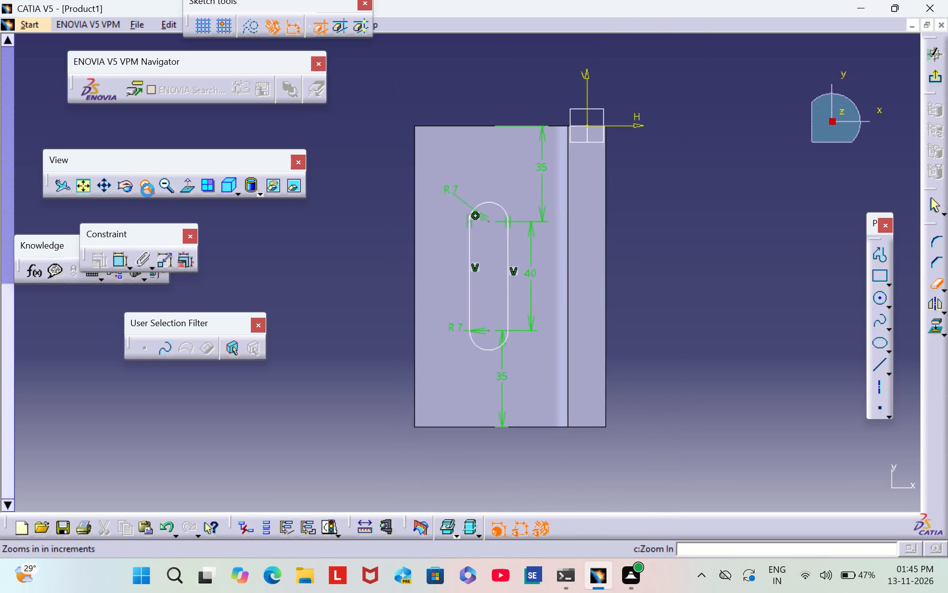
{"action": "triple_click", "coordinate": [147, 190]}
{"action": "triple_click", "coordinate": [147, 190]}
{"action": "triple_click", "coordinate": [147, 190]}
{"action": "triple_click", "coordinate": [147, 190]}
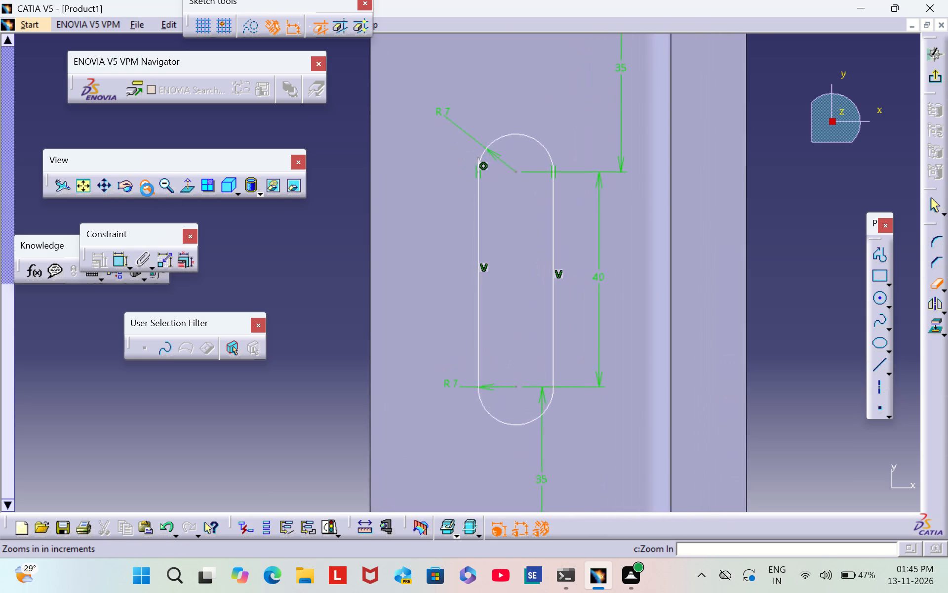
{"action": "triple_click", "coordinate": [147, 190]}
{"action": "triple_click", "coordinate": [147, 190]}
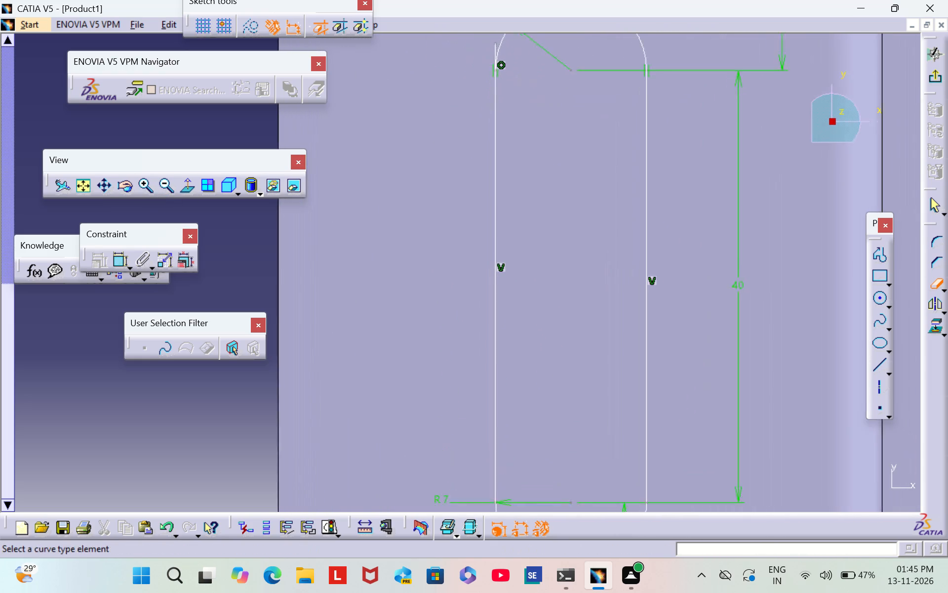
{"action": "middle_click_drag", "start_coordinate": [379, 139], "coordinate": [433, 297]}
{"action": "left_click", "coordinate": [150, 191]}
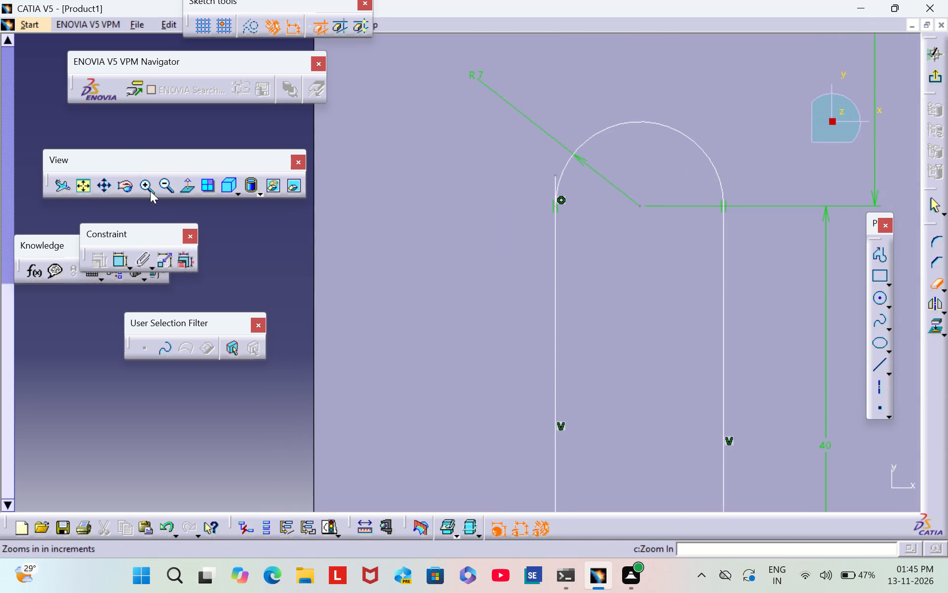
{"action": "middle_click_drag", "start_coordinate": [481, 193], "coordinate": [423, 280]}
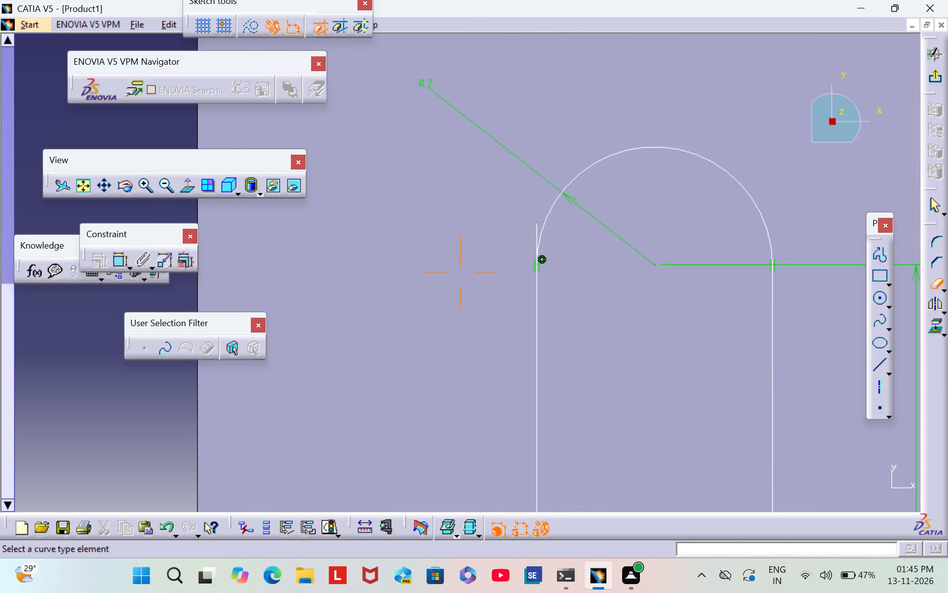
{"action": "left_click", "coordinate": [534, 228]}
{"action": "triple_click", "coordinate": [165, 190]}
{"action": "double_click", "coordinate": [165, 190]}
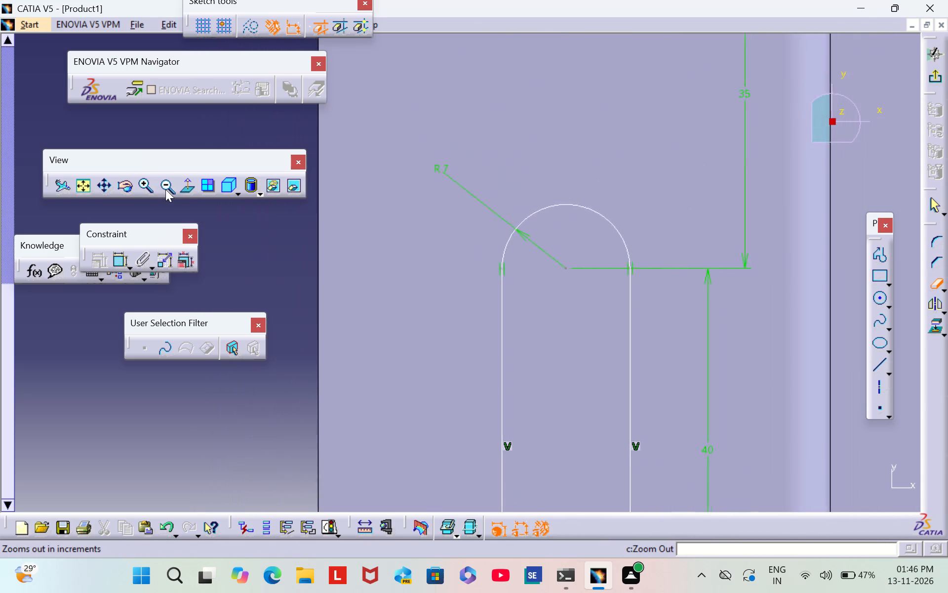
{"action": "triple_click", "coordinate": [165, 189]}
{"action": "double_click", "coordinate": [165, 189]}
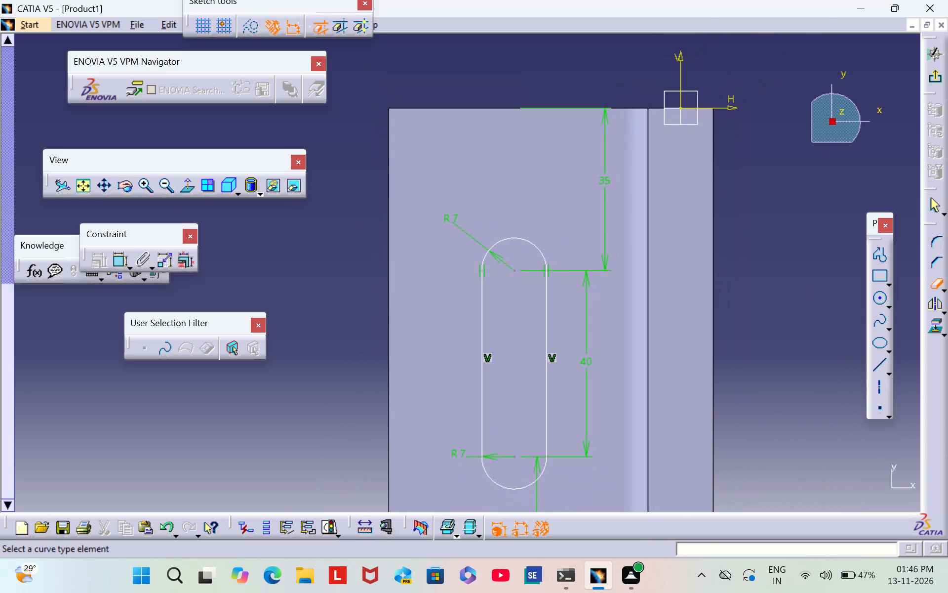
{"action": "left_click", "coordinate": [933, 283]}
Sketch a circle of about 4.8 mm radius near the base corner at the H axis, away from the upright wall.
{"action": "left_click", "coordinate": [880, 297]}
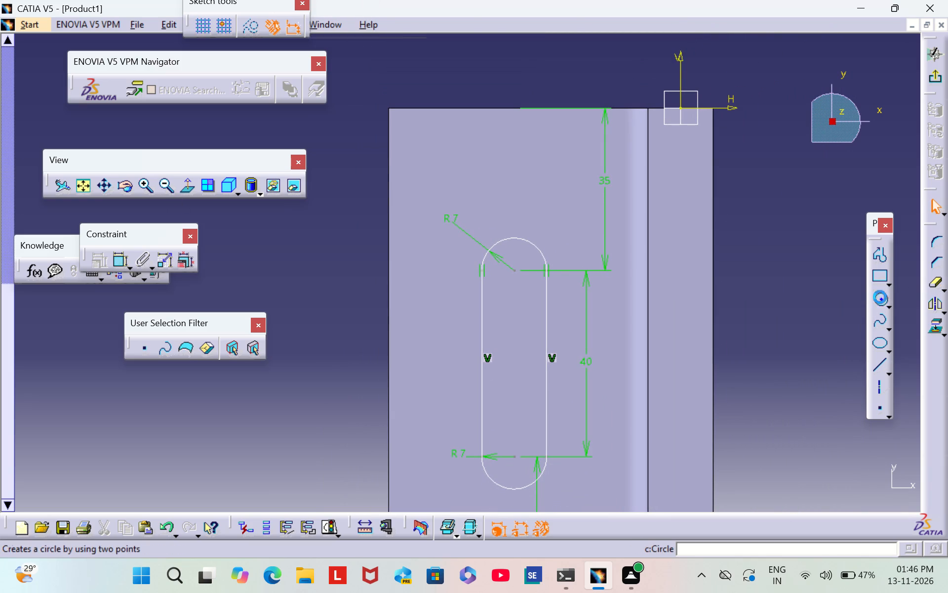
{"action": "left_click", "coordinate": [421, 144]}
{"action": "left_click", "coordinate": [444, 151]}
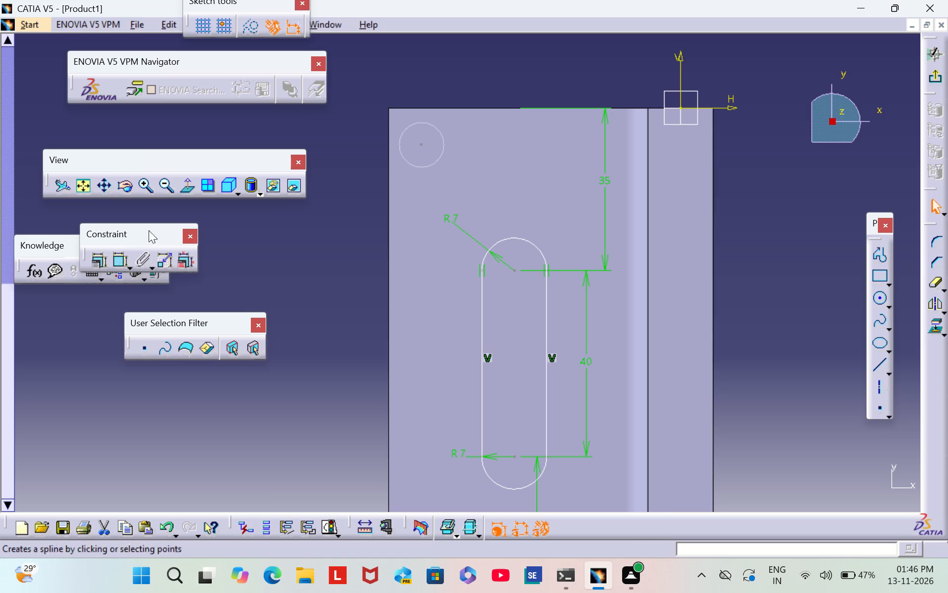
Dimension the corner circle's radius and set it to 7 mm.
{"action": "left_click", "coordinate": [121, 259]}
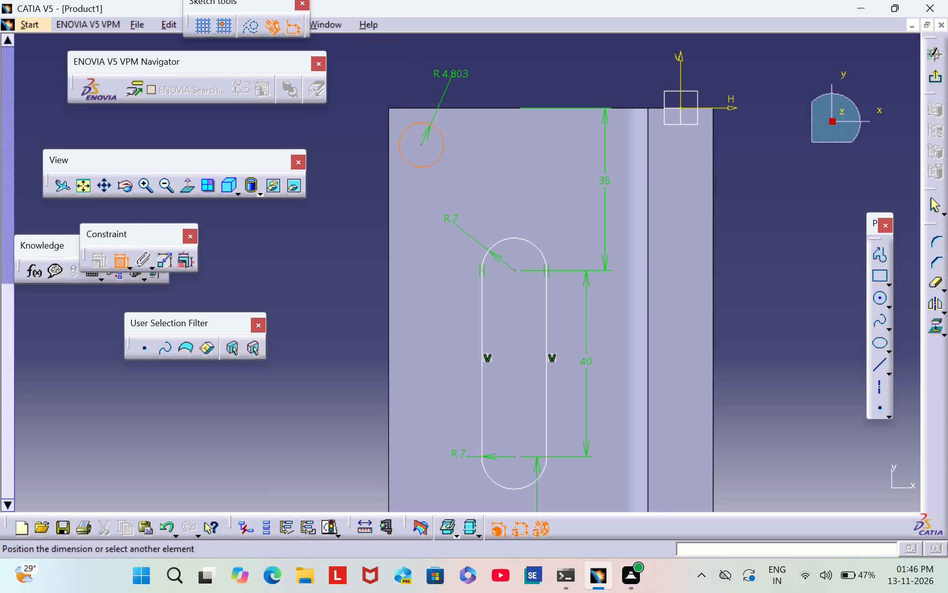
{"action": "left_click", "coordinate": [456, 80]}
{"action": "double_click", "coordinate": [450, 74]}
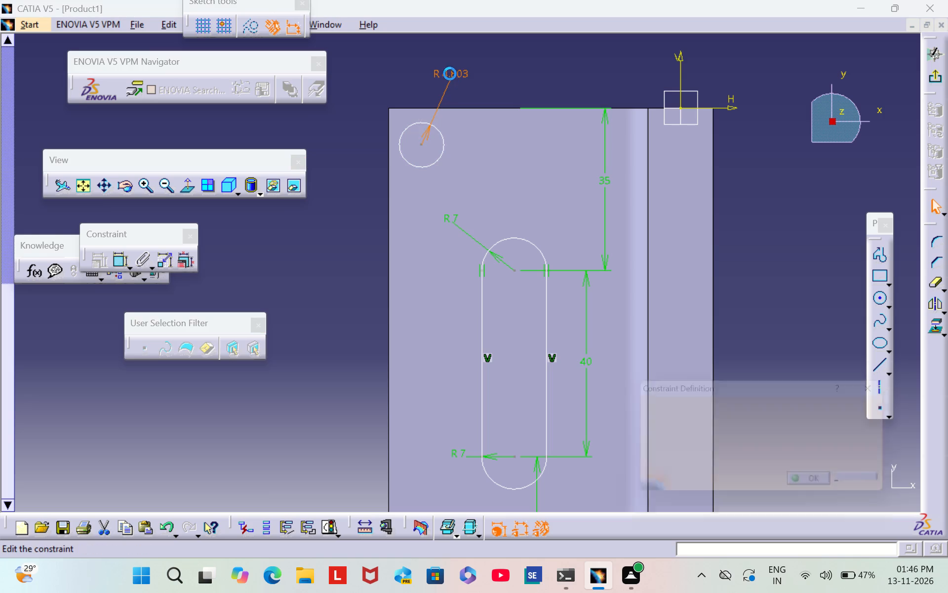
{"action": "key", "text": "BackSpace"}
{"action": "key", "text": "7"}
{"action": "key", "text": "Return"}
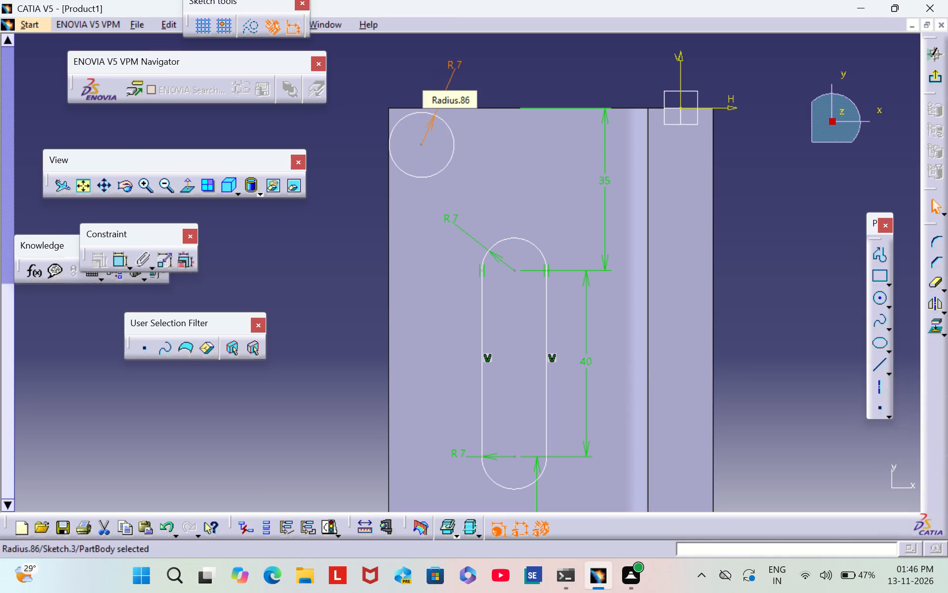
{"action": "left_click", "coordinate": [490, 64]}
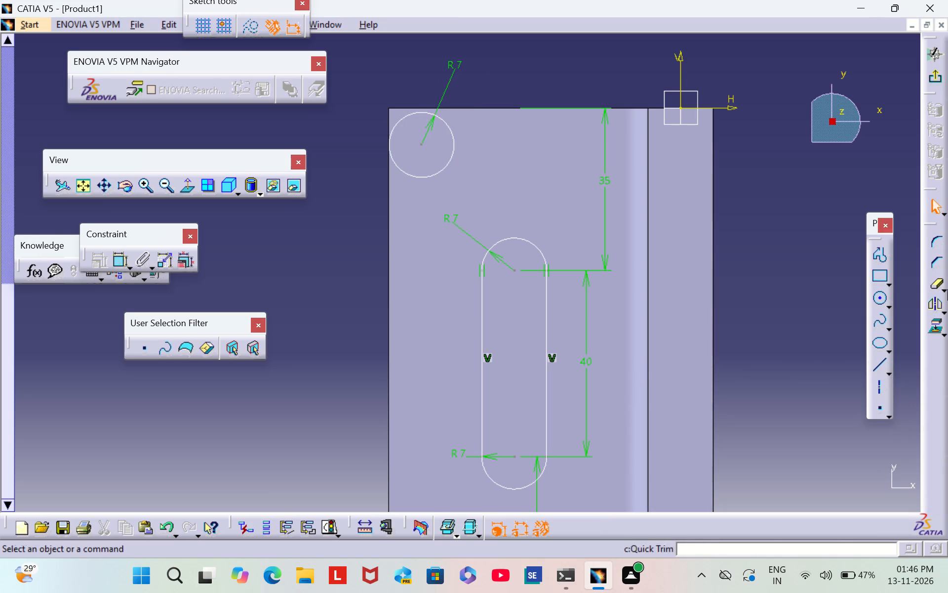
Dimension the corner circle's centre from the base's edge away from the upright wall and set the distance to 15 mm.
{"action": "double_click", "coordinate": [116, 264]}
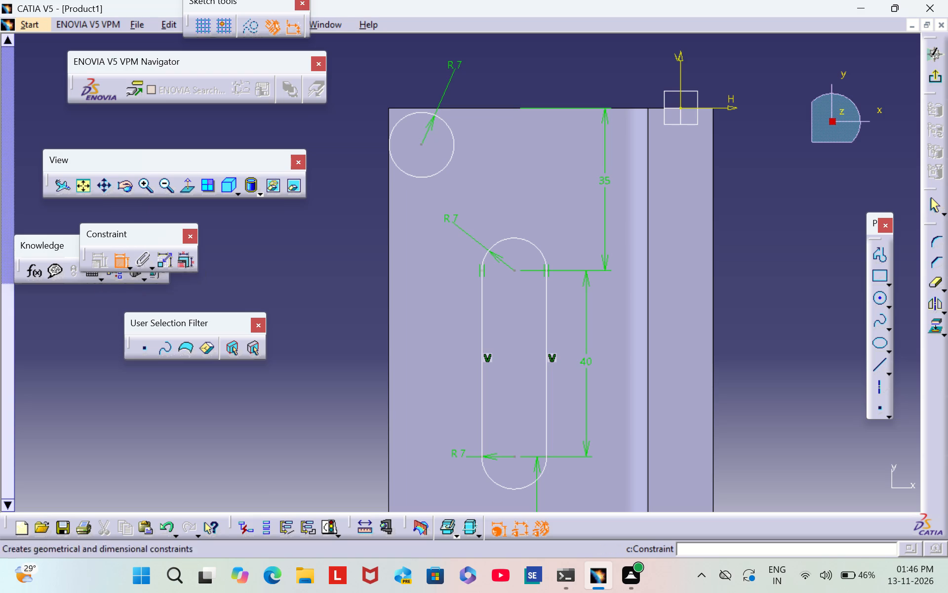
{"action": "left_click", "coordinate": [422, 144]}
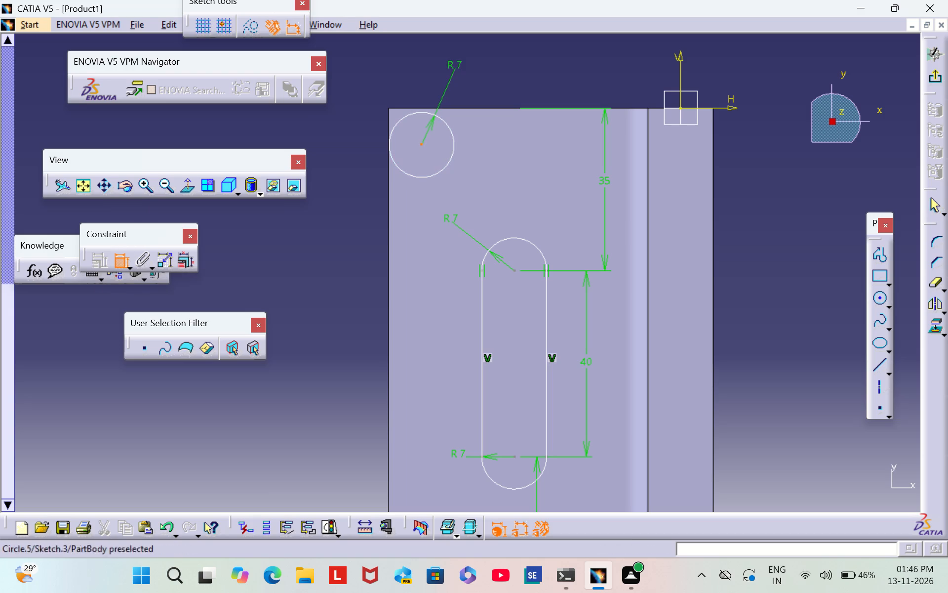
{"action": "left_click", "coordinate": [386, 179]}
{"action": "left_click", "coordinate": [353, 108]}
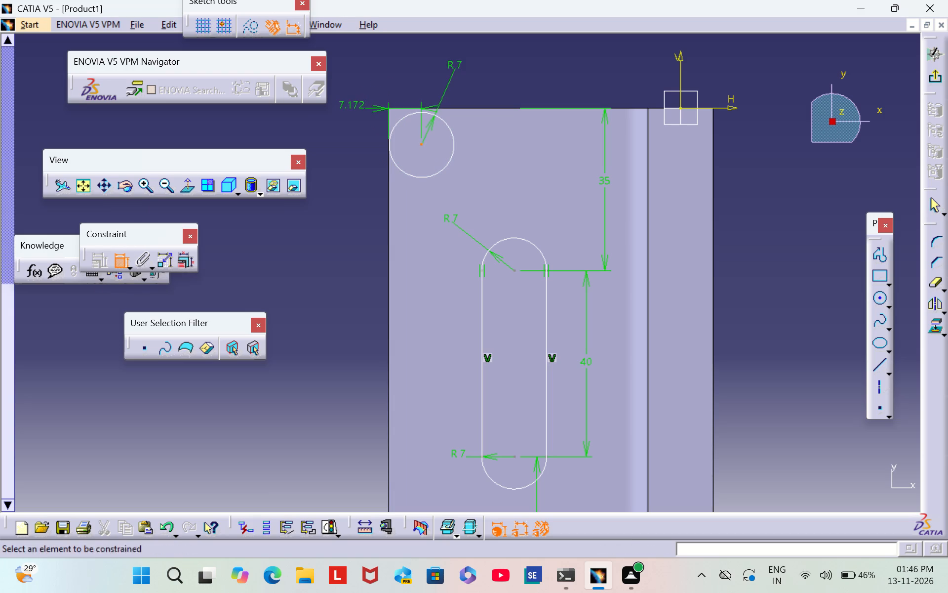
{"action": "double_click", "coordinate": [354, 107]}
{"action": "key", "text": "BackSpace"}
{"action": "type", "text": "15"}
{"action": "key", "text": "Return"}
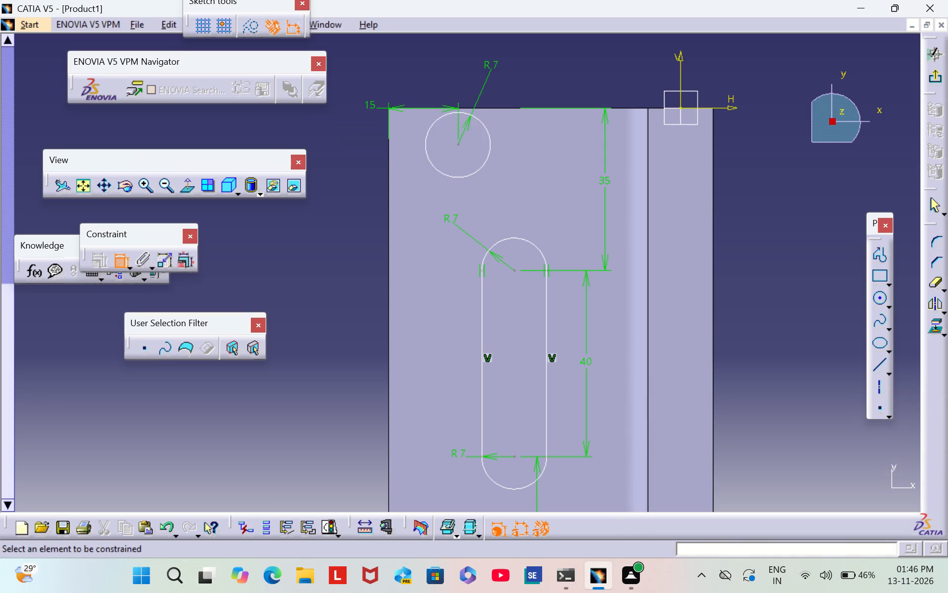
Sketch a second circle of about 5 mm radius on the upright-wall side, with its centre level with the corner circle's.
{"action": "left_click", "coordinate": [883, 298]}
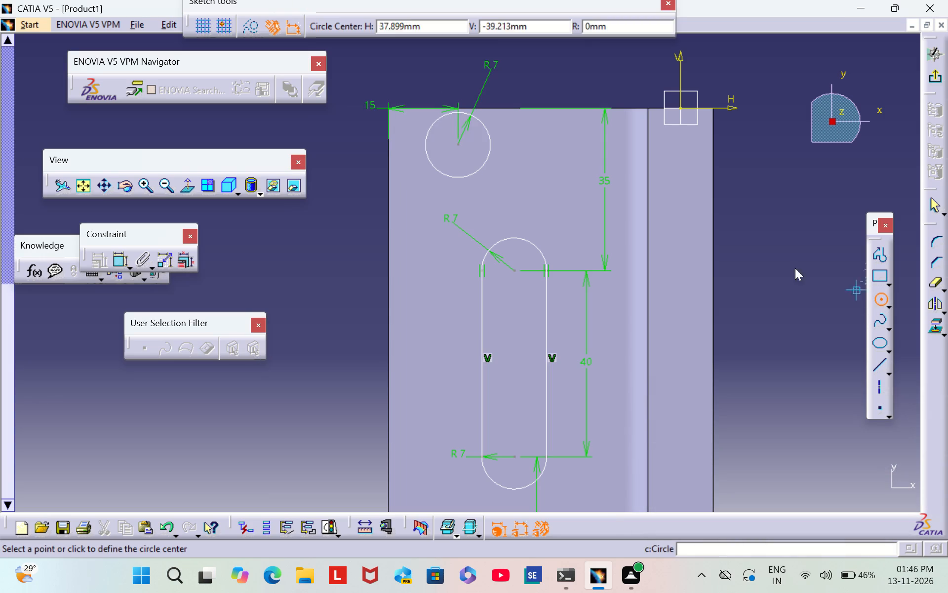
{"action": "left_click", "coordinate": [581, 143]}
{"action": "left_click", "coordinate": [592, 166]}
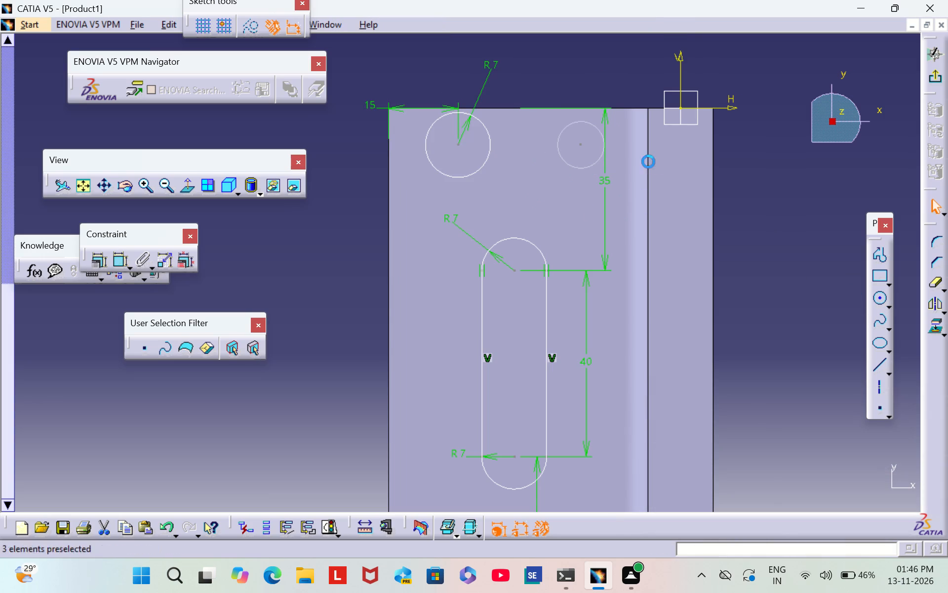
Dimension the second circle's radius and set it to 7 mm.
{"action": "left_click", "coordinate": [115, 257]}
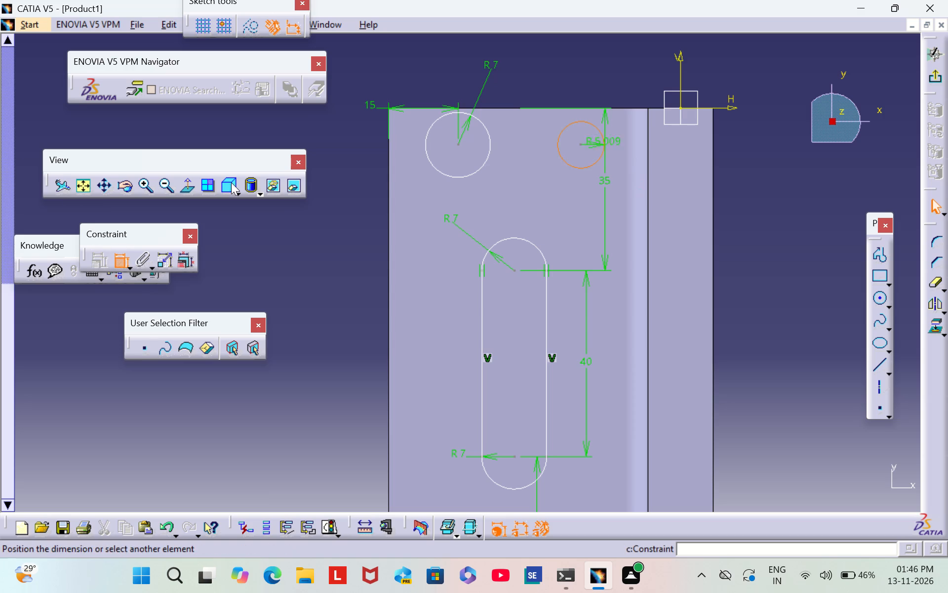
{"action": "left_click", "coordinate": [624, 67]}
{"action": "left_click", "coordinate": [620, 64]}
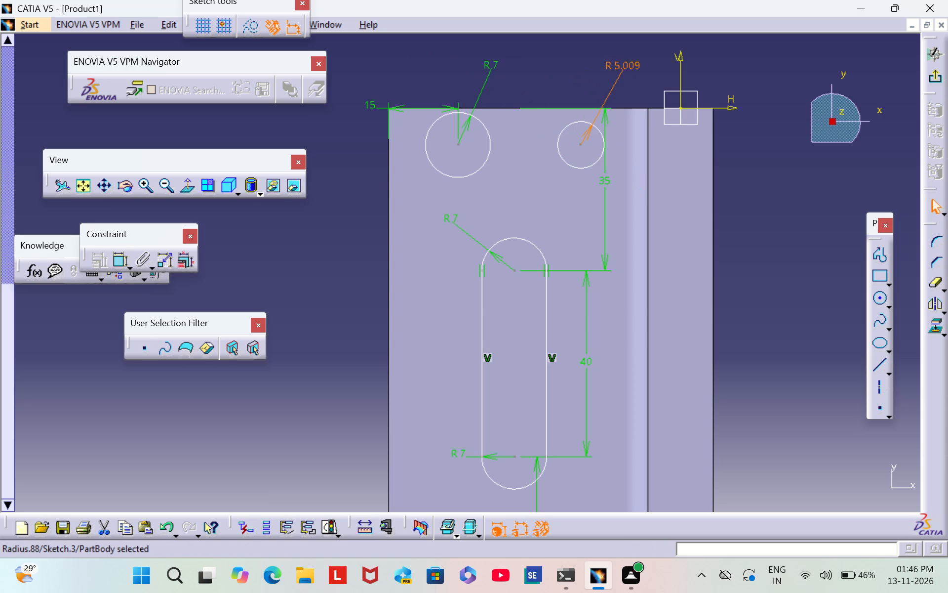
{"action": "double_click", "coordinate": [620, 63]}
{"action": "key", "text": "BackSpace"}
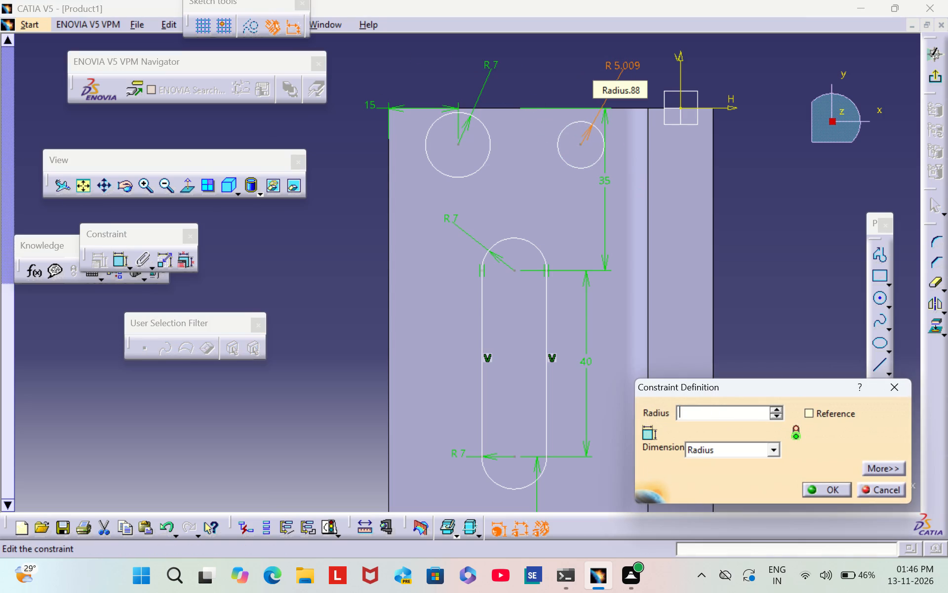
{"action": "key", "text": "7"}
{"action": "key", "text": "Return"}
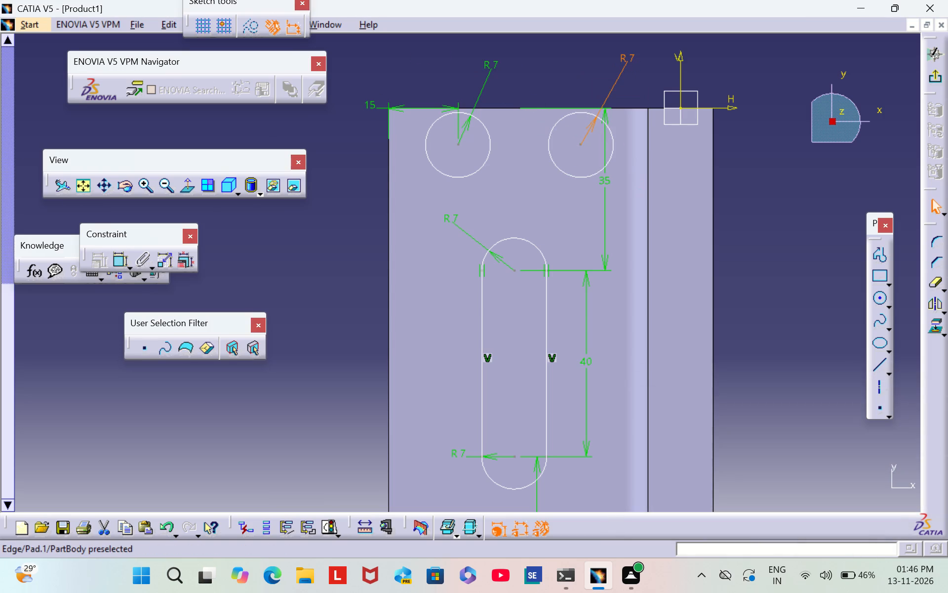
{"action": "left_click", "coordinate": [784, 202]}
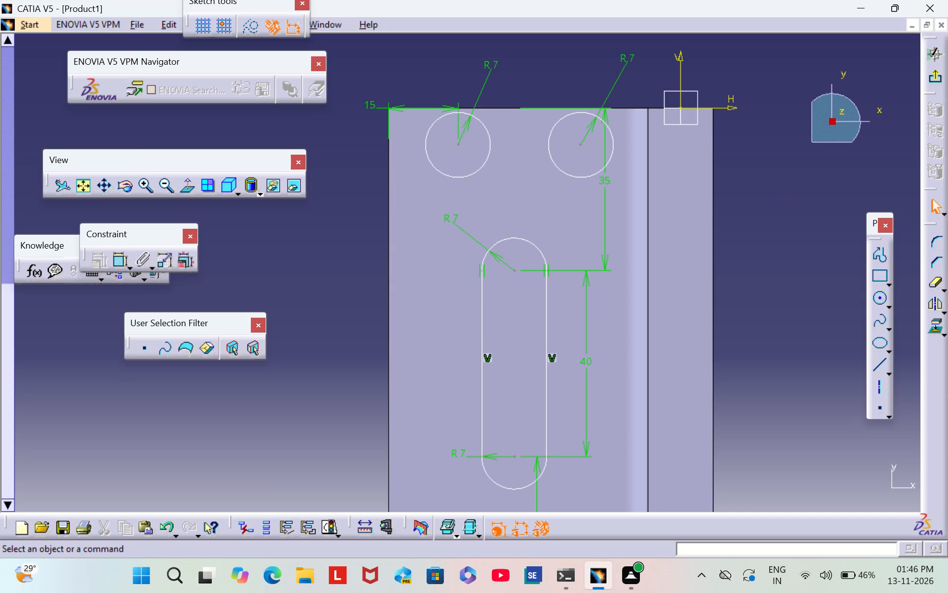
Dimension the distance between the centres of the two circles near the H axis and set it to 28 mm.
{"action": "double_click", "coordinate": [120, 263]}
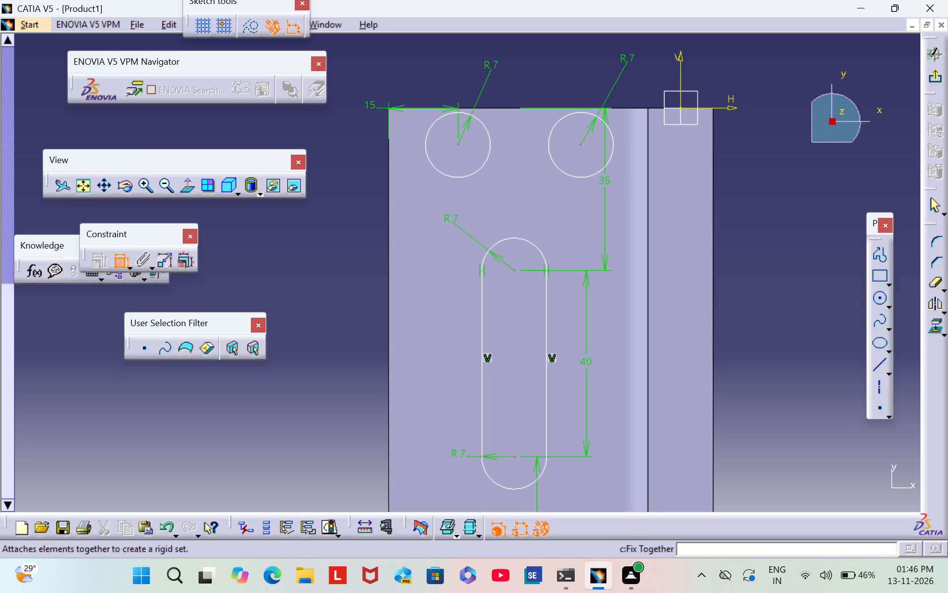
{"action": "left_click", "coordinate": [459, 144]}
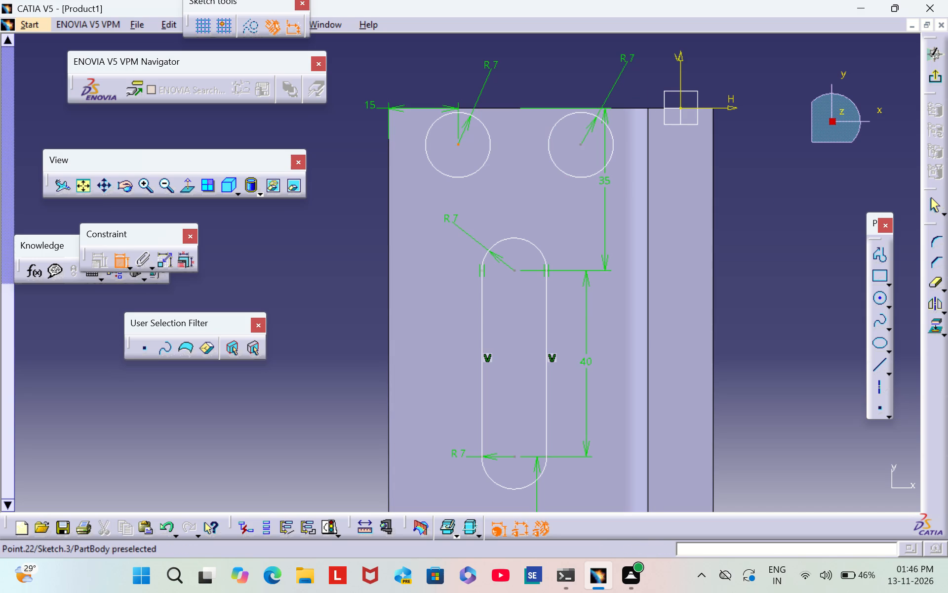
{"action": "left_click", "coordinate": [581, 145]}
{"action": "left_click", "coordinate": [532, 88]}
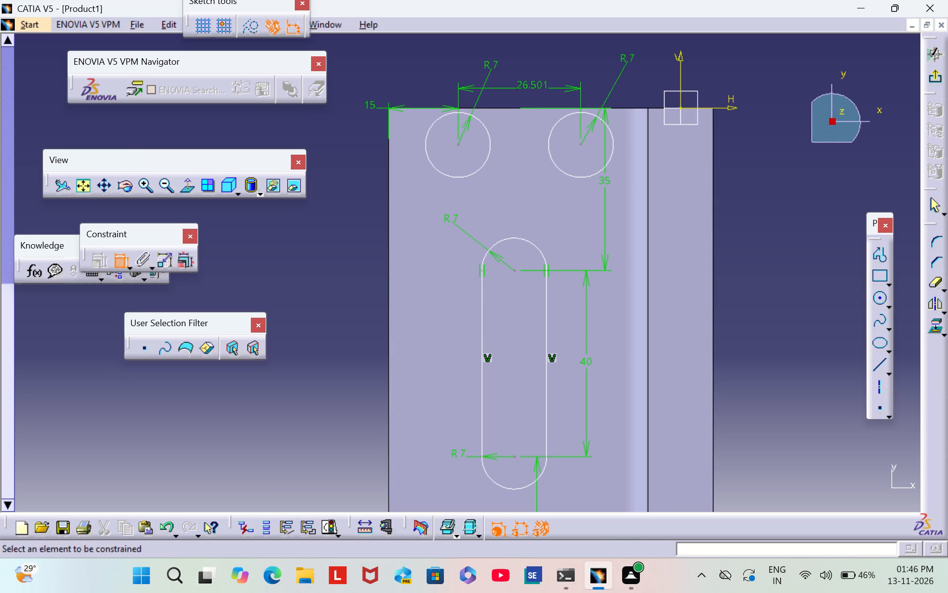
{"action": "double_click", "coordinate": [527, 85]}
{"action": "key", "text": "BackSpace"}
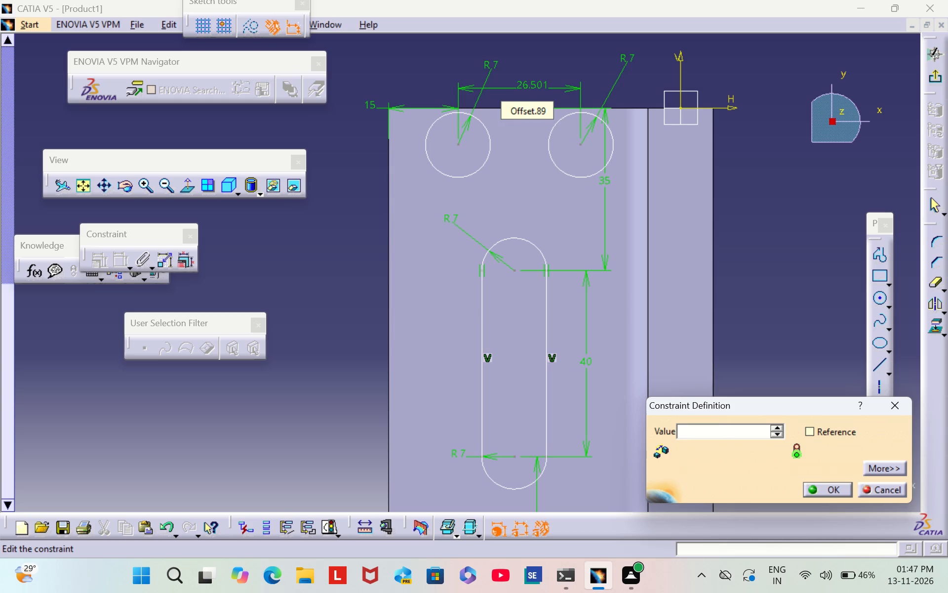
{"action": "type", "text": "28"}
{"action": "key", "text": "Return"}
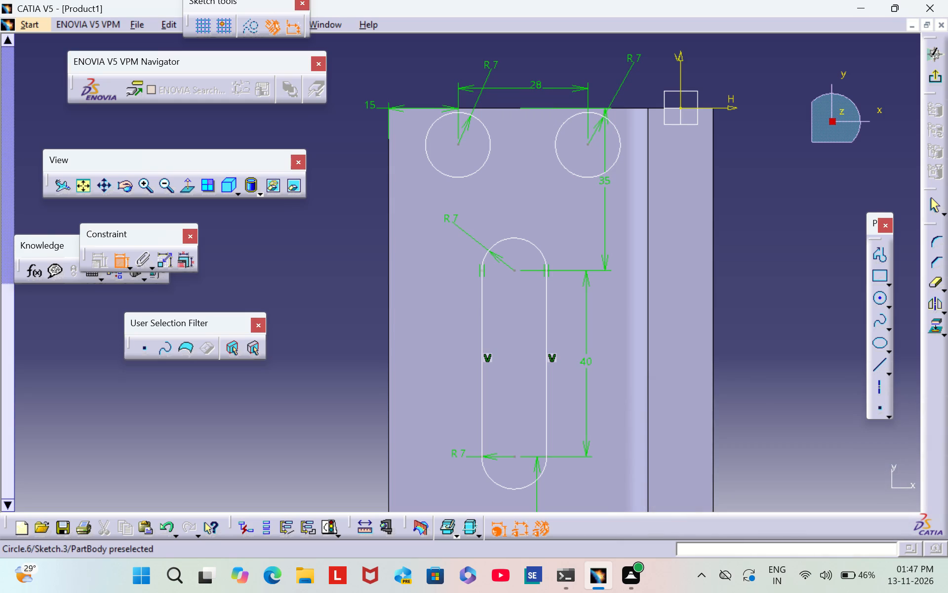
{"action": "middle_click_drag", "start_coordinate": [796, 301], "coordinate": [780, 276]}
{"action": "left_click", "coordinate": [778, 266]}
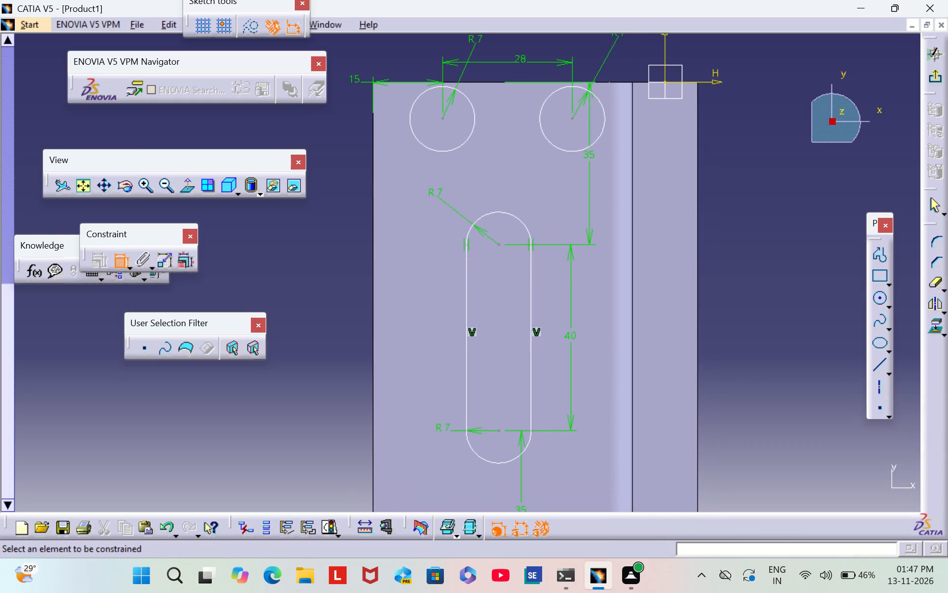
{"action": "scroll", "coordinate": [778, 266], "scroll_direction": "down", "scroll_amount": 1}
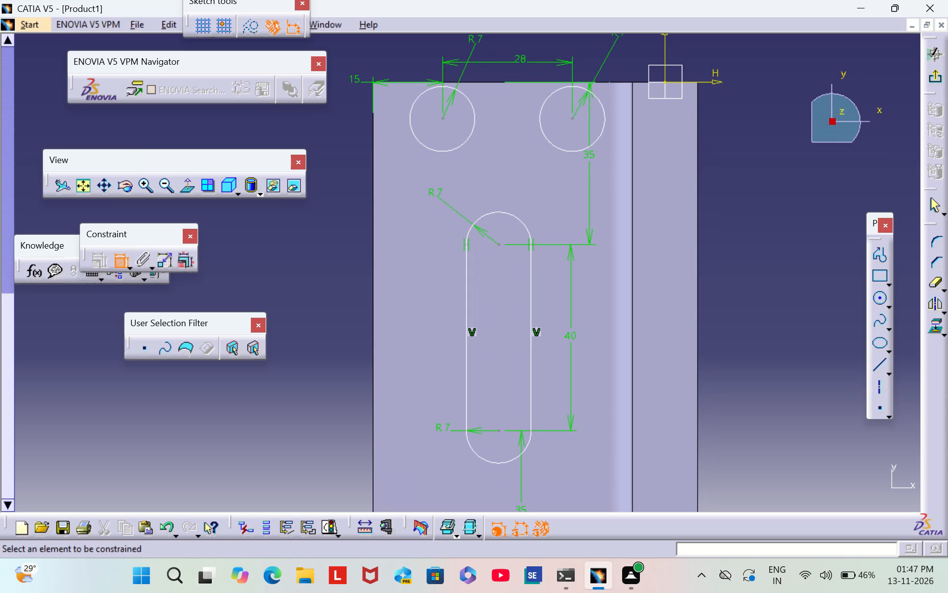
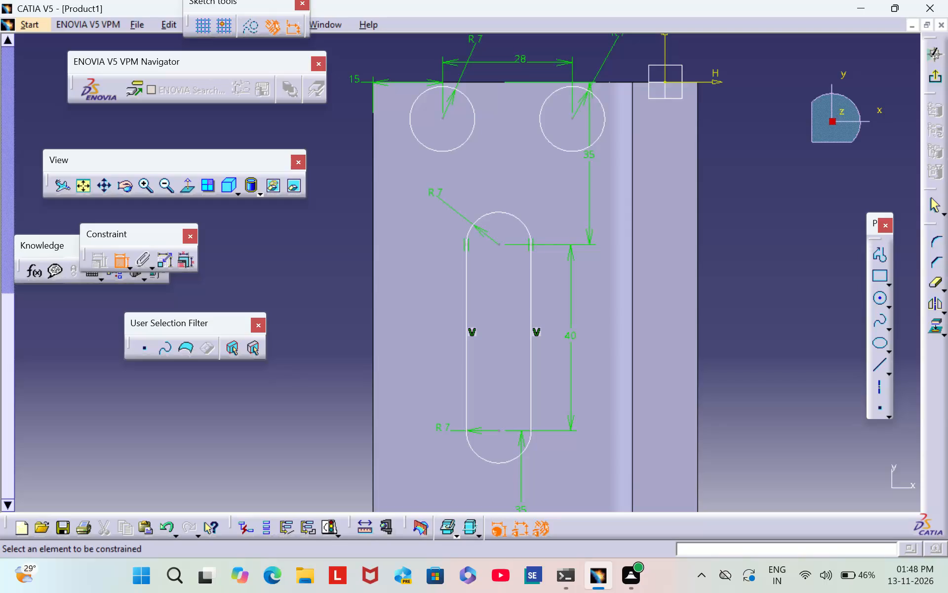
Sketch a circle of about 7.3 mm radius in the base's outer corner at the end farther from the H axis.
{"action": "middle_click_drag", "start_coordinate": [758, 377], "coordinate": [717, 245]}
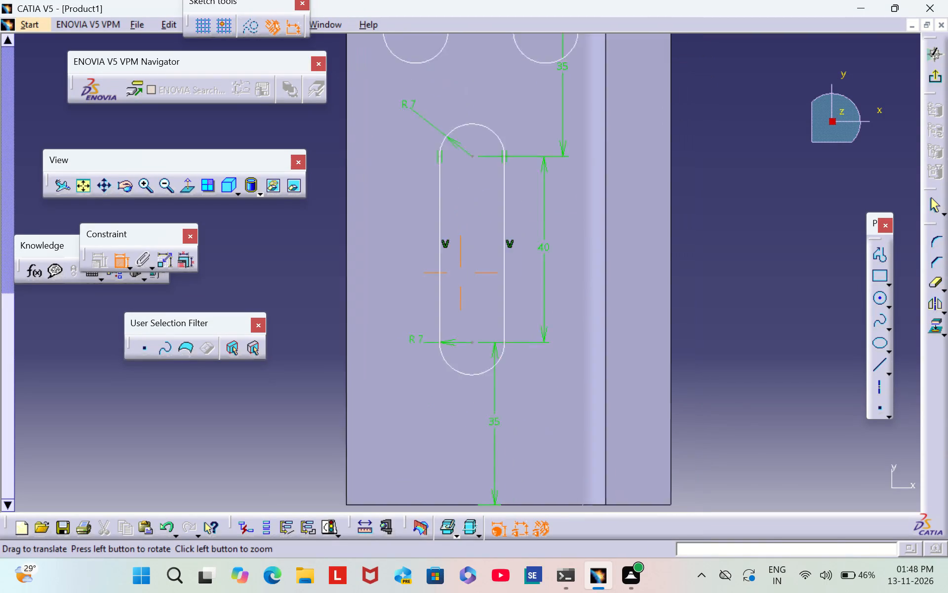
{"action": "middle_click_drag", "start_coordinate": [717, 245], "coordinate": [710, 142]}
{"action": "middle_click_drag", "start_coordinate": [350, 421], "coordinate": [381, 441]}
{"action": "scroll", "coordinate": [375, 433], "scroll_direction": "down", "scroll_amount": 1}
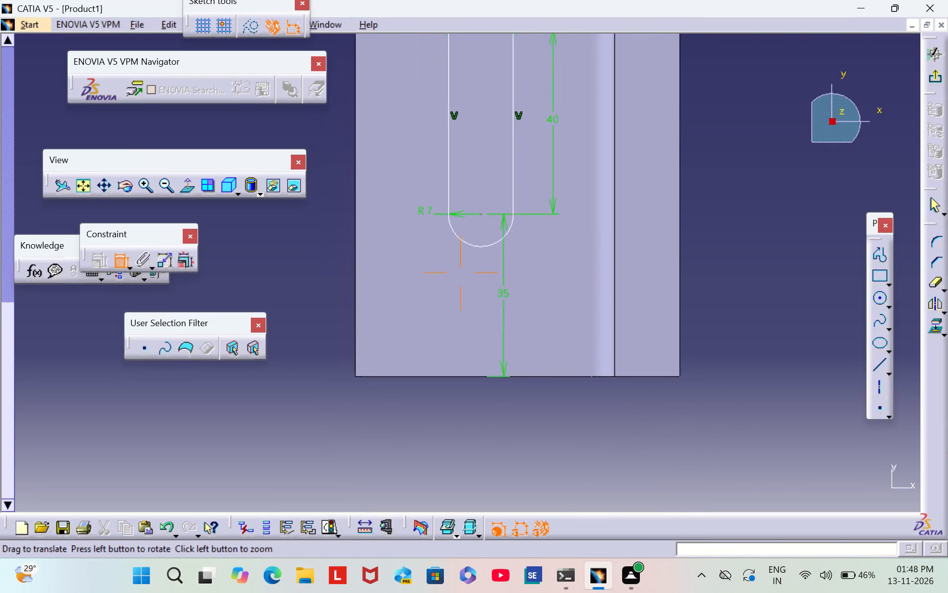
{"action": "middle_click_drag", "start_coordinate": [381, 441], "coordinate": [395, 460]}
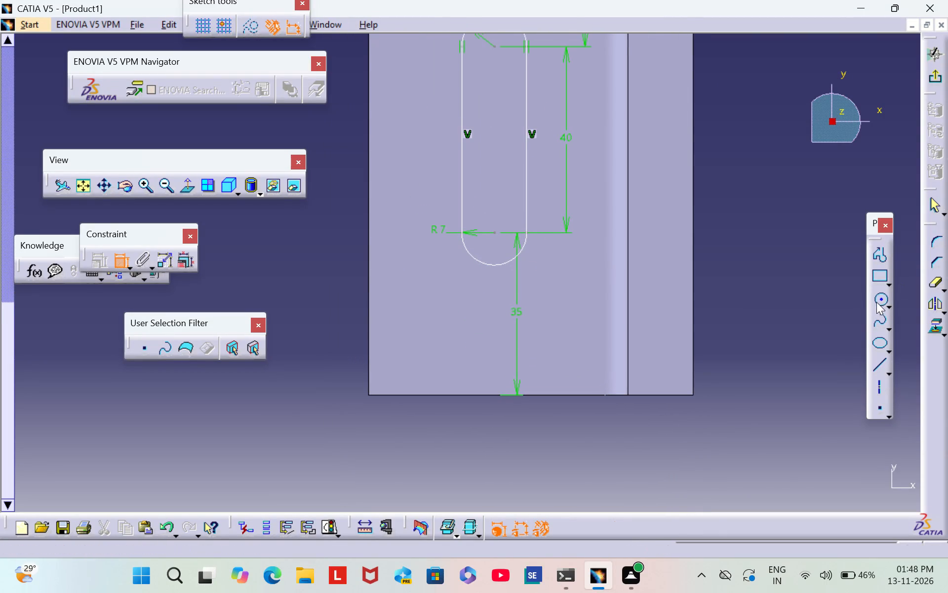
{"action": "left_click", "coordinate": [877, 301]}
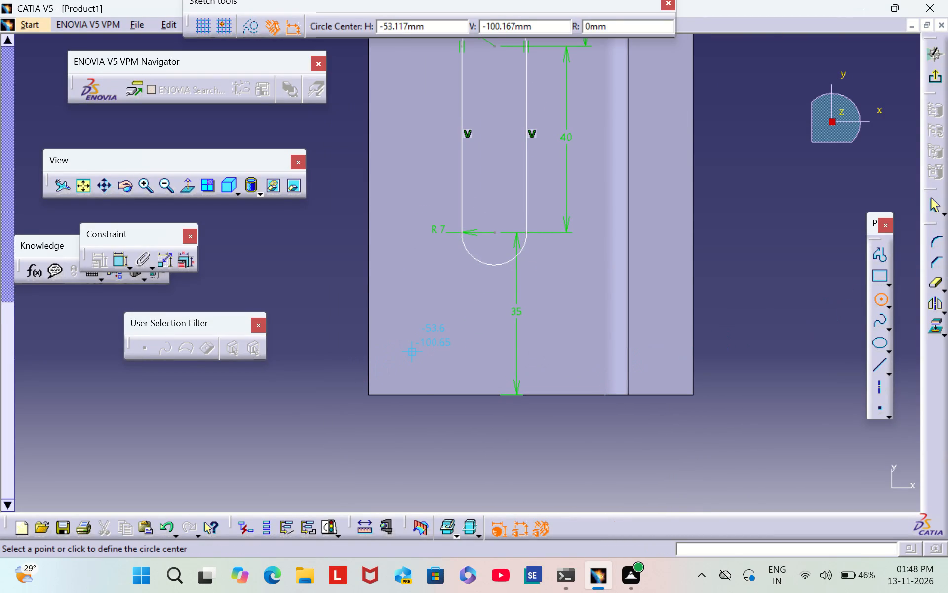
{"action": "left_click", "coordinate": [414, 348]}
{"action": "left_click", "coordinate": [446, 356]}
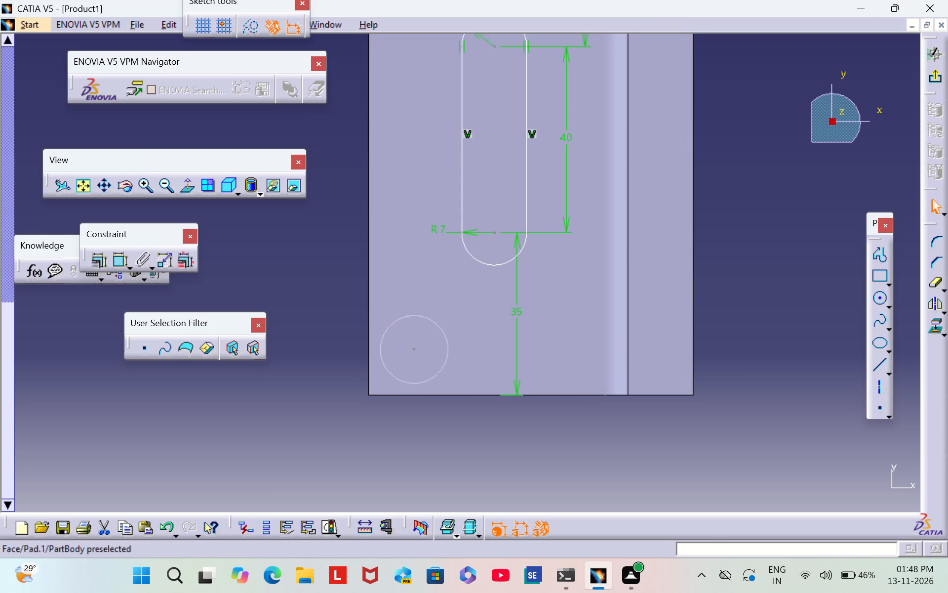
Dimension the new corner circle's radius and set it to 7 mm.
{"action": "left_click", "coordinate": [118, 262]}
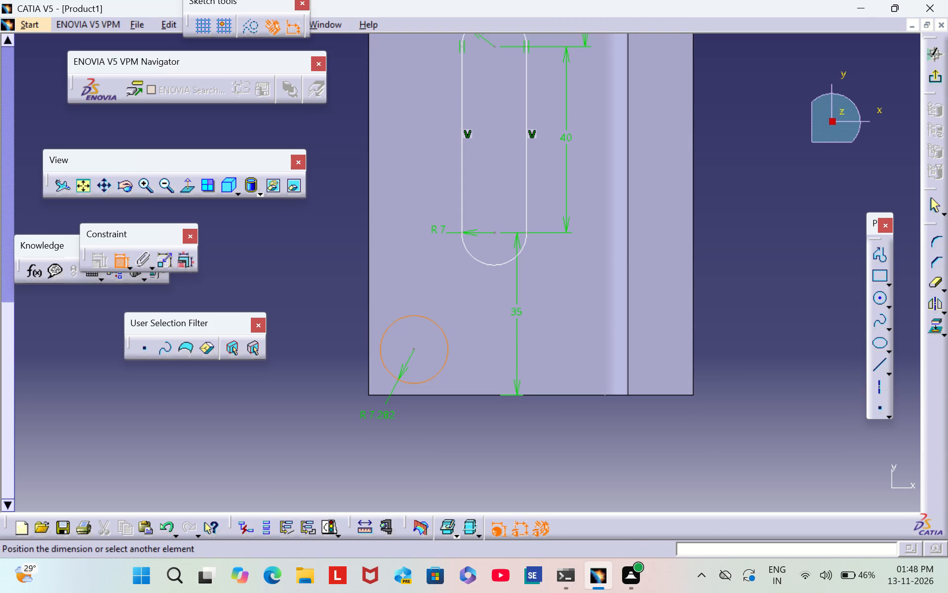
{"action": "left_click", "coordinate": [377, 419]}
{"action": "double_click", "coordinate": [377, 415]}
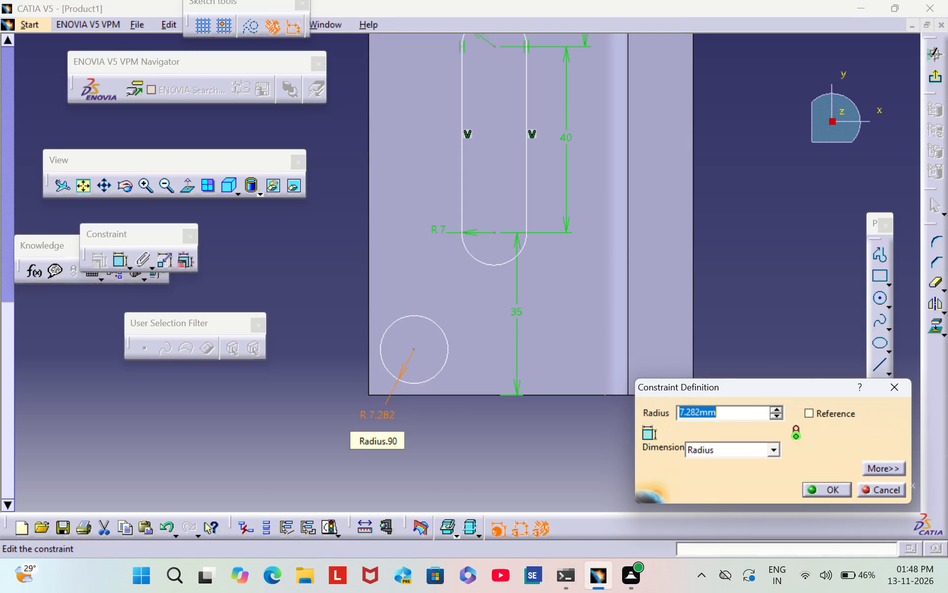
{"action": "key", "text": "BackSpace"}
{"action": "key", "text": "7"}
{"action": "key", "text": "Return"}
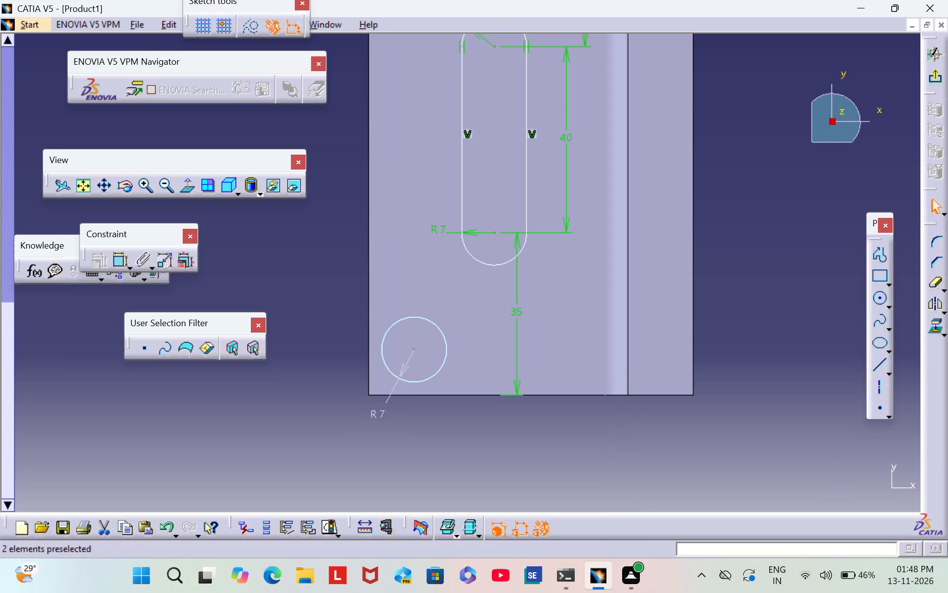
{"action": "left_click", "coordinate": [443, 454]}
Dimension the new corner circle's centre from the base's edge away from the upright wall and set the distance to 15 mm.
{"action": "middle_click_drag", "start_coordinate": [415, 256], "coordinate": [438, 344]}
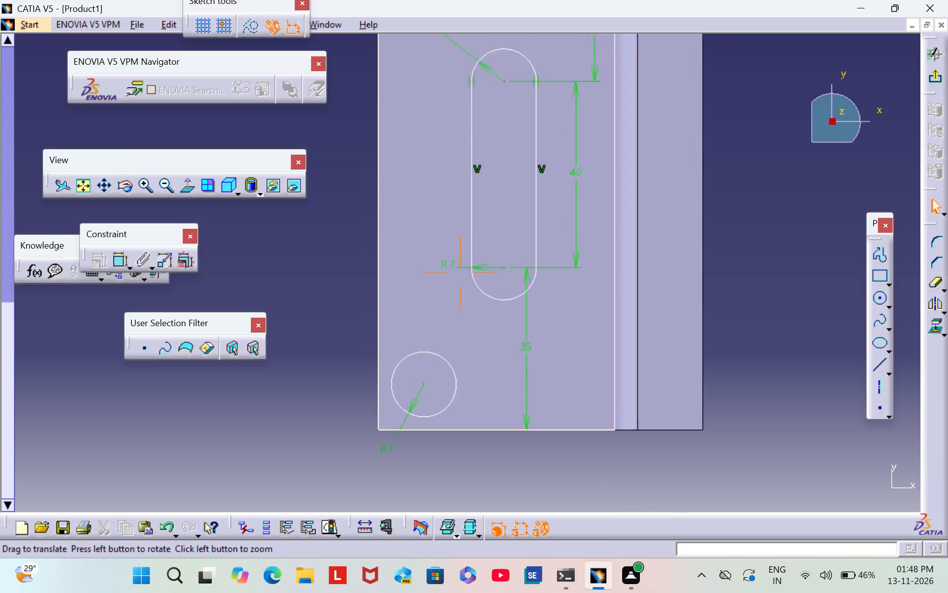
{"action": "middle_click_drag", "start_coordinate": [438, 344], "coordinate": [471, 336]}
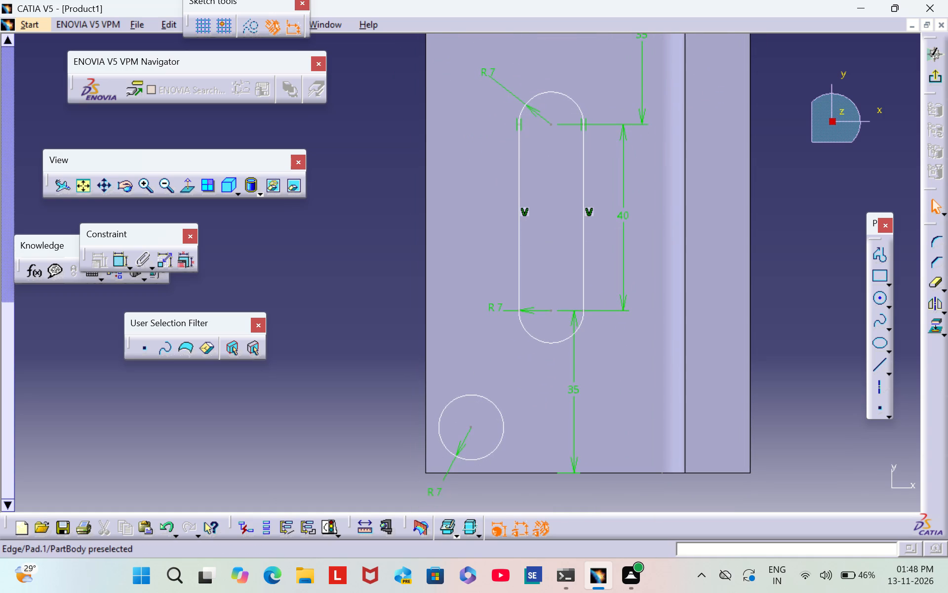
{"action": "left_click", "coordinate": [169, 186]}
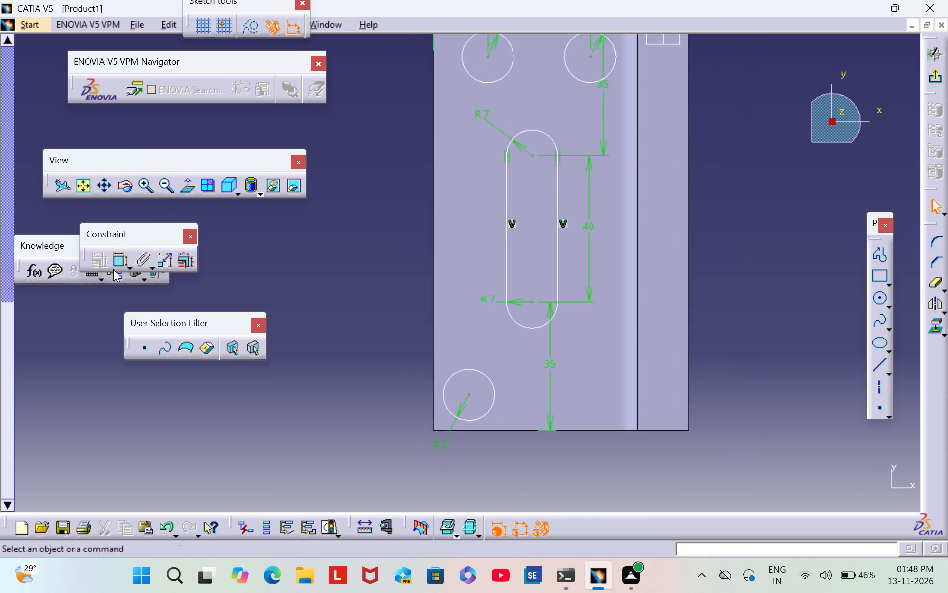
{"action": "double_click", "coordinate": [115, 263]}
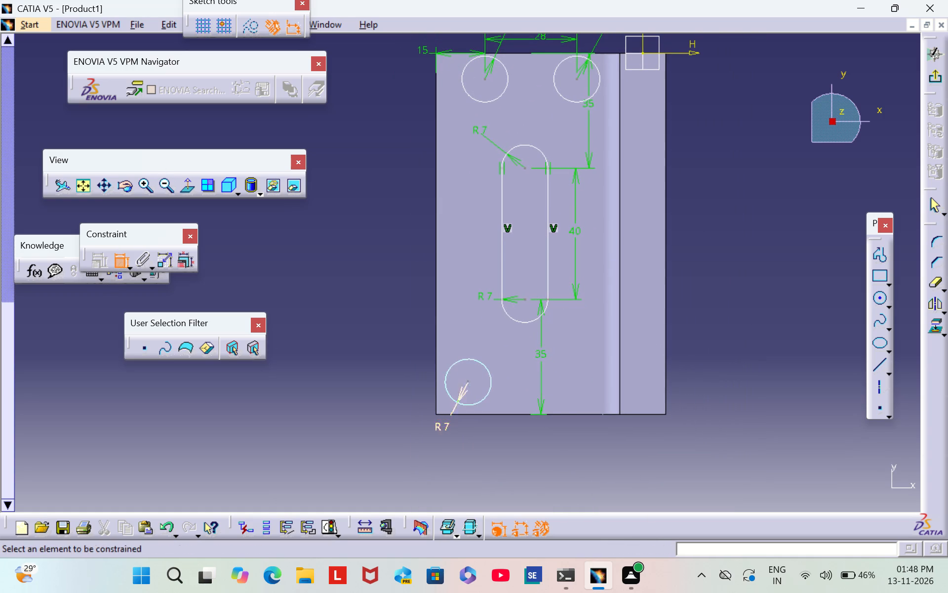
{"action": "left_click", "coordinate": [436, 390]}
{"action": "left_click", "coordinate": [469, 381]}
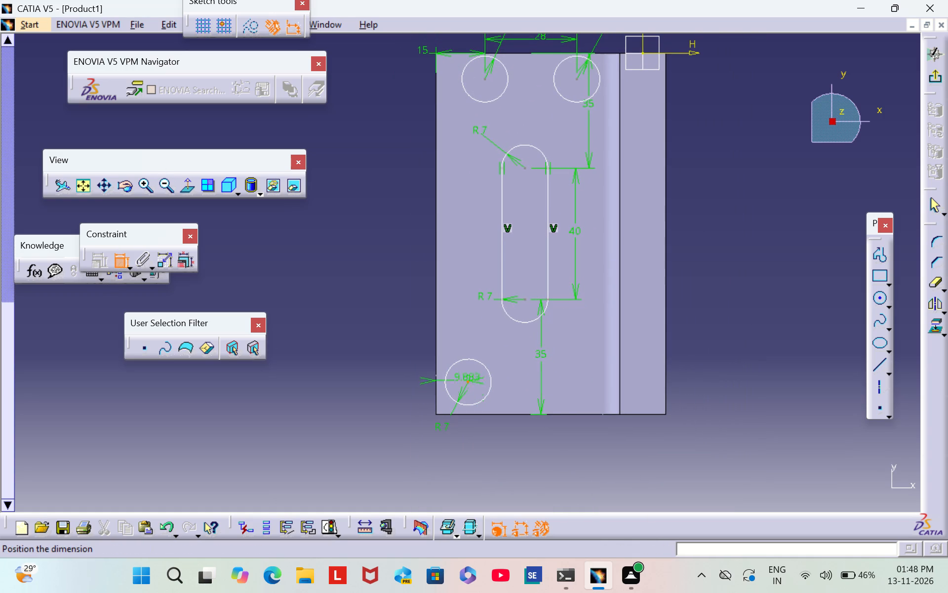
{"action": "left_click", "coordinate": [396, 396]}
{"action": "double_click", "coordinate": [393, 392]}
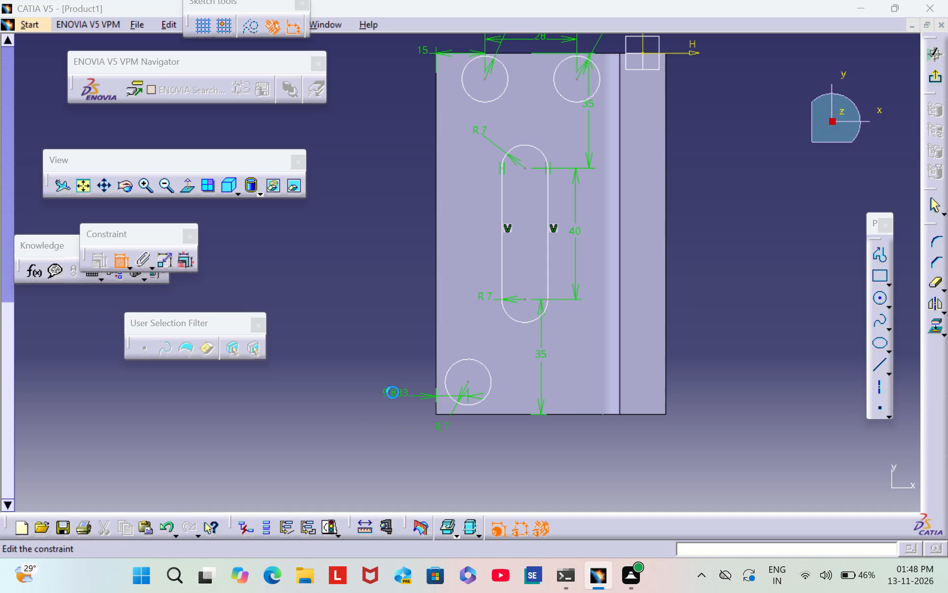
{"action": "key", "text": "BackSpace"}
{"action": "type", "text": "15"}
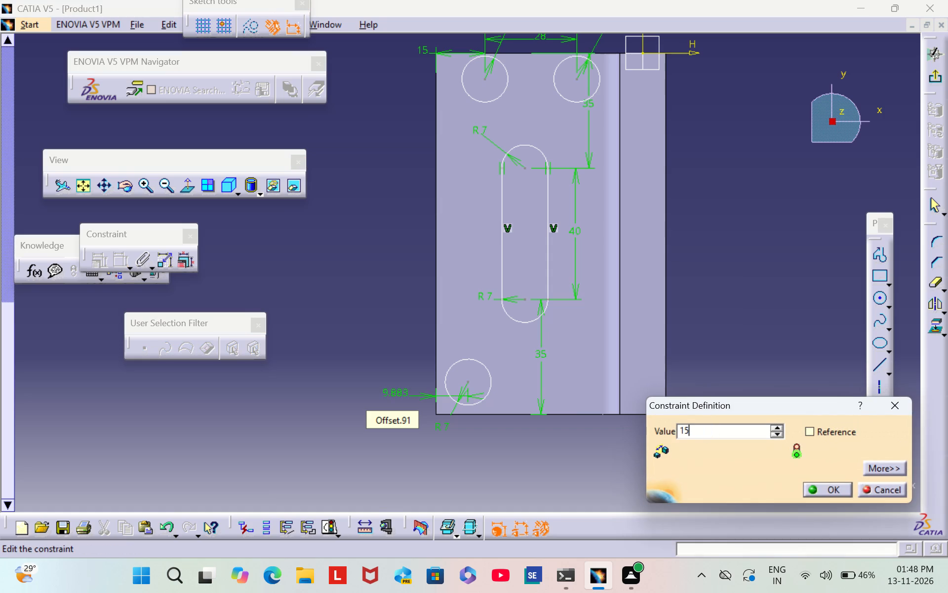
{"action": "key", "text": "Return"}
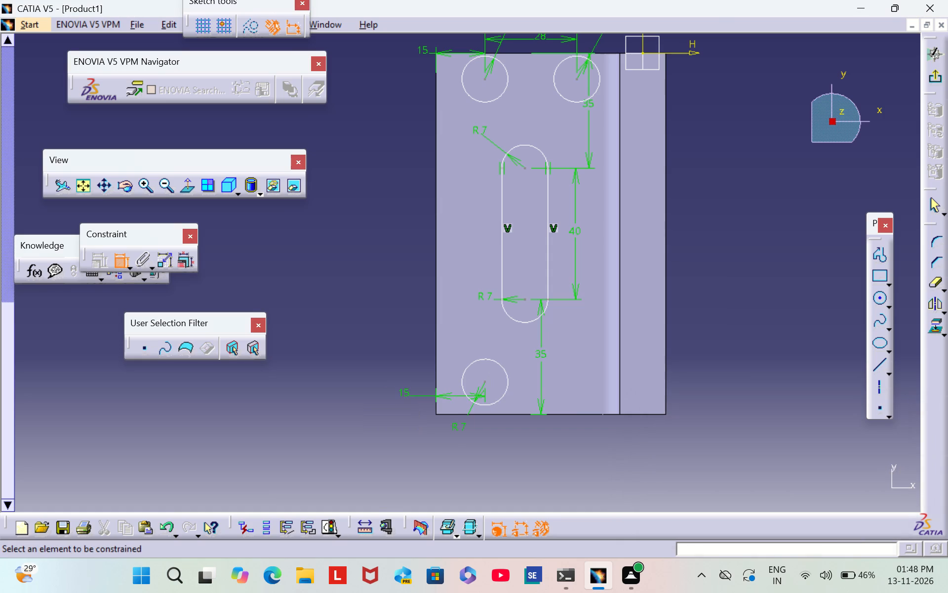
{"action": "left_click", "coordinate": [409, 311]}
Sketch another circle of about 5 mm radius on the upright-wall side, with its centre level with the new corner circle's.
{"action": "left_click", "coordinate": [877, 298]}
{"action": "left_click", "coordinate": [576, 378]}
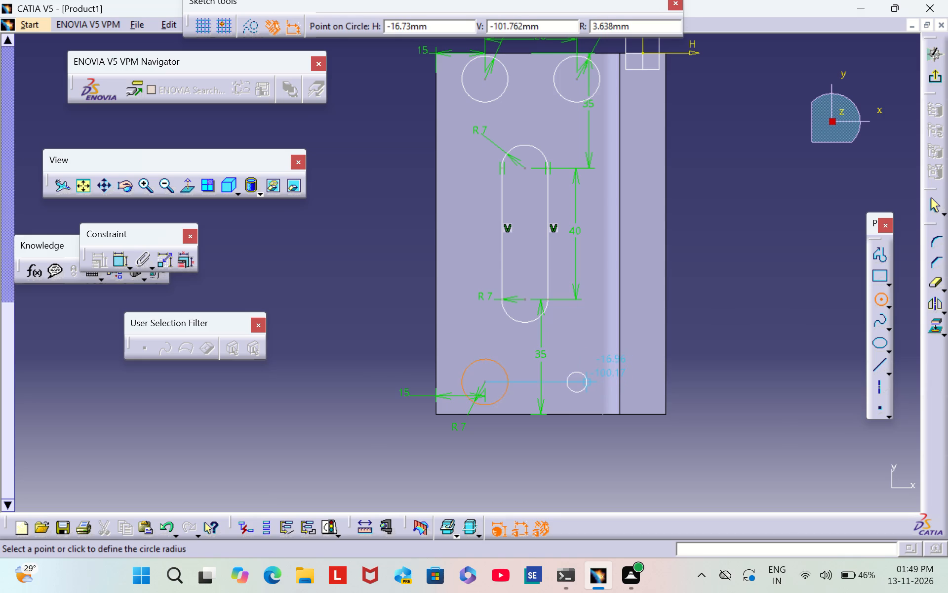
{"action": "left_click", "coordinate": [589, 393]}
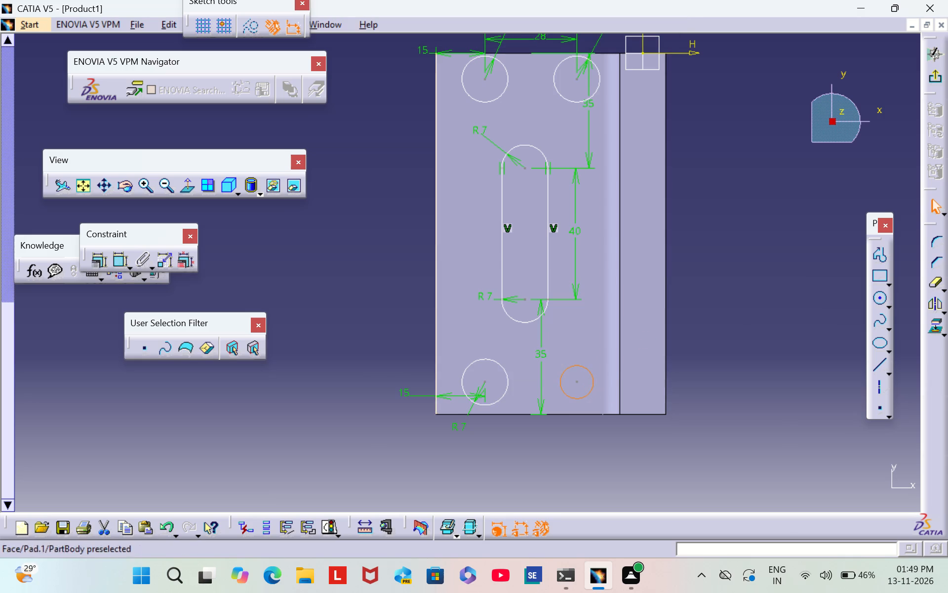
Dimension the radius of the new circle on the upright-wall side and set it to 7 mm.
{"action": "left_click", "coordinate": [119, 261]}
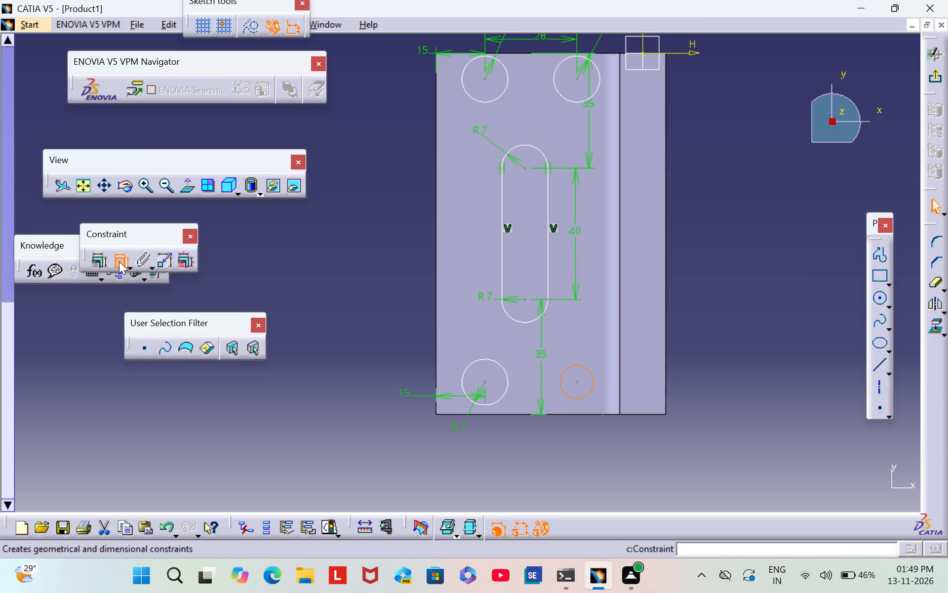
{"action": "left_click", "coordinate": [598, 442]}
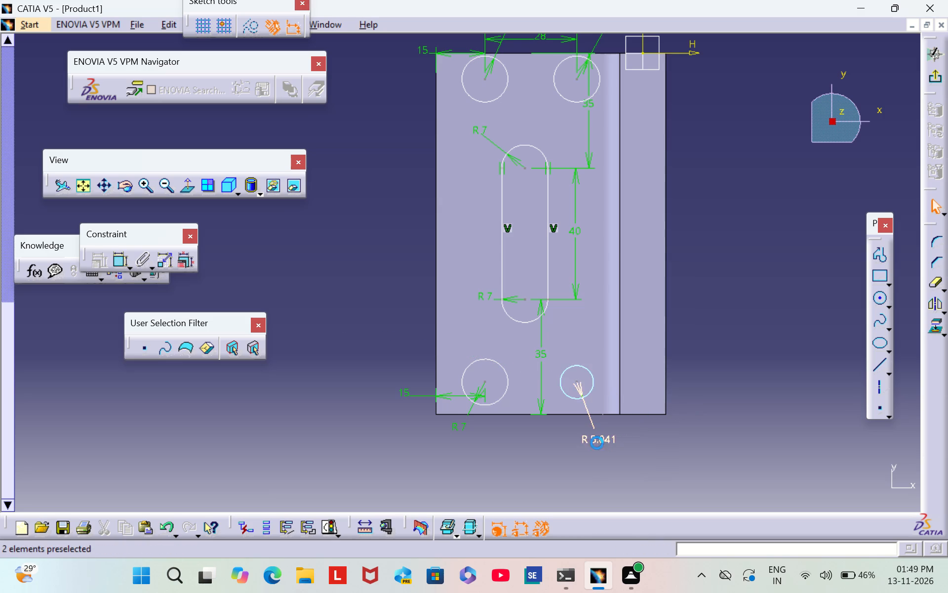
{"action": "double_click", "coordinate": [597, 440]}
{"action": "key", "text": "BackSpace"}
{"action": "key", "text": "7"}
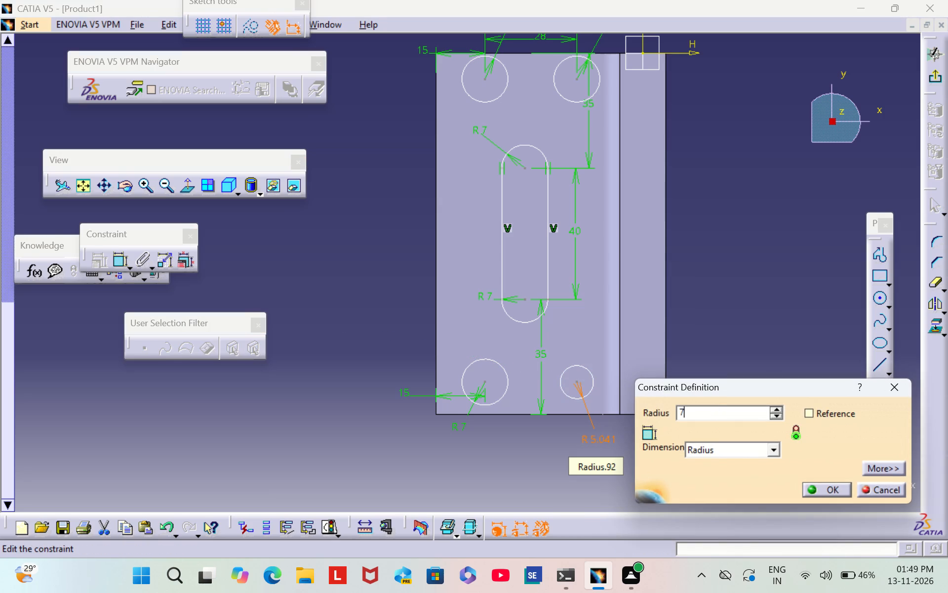
{"action": "key", "text": "Return"}
{"action": "left_click", "coordinate": [728, 367]}
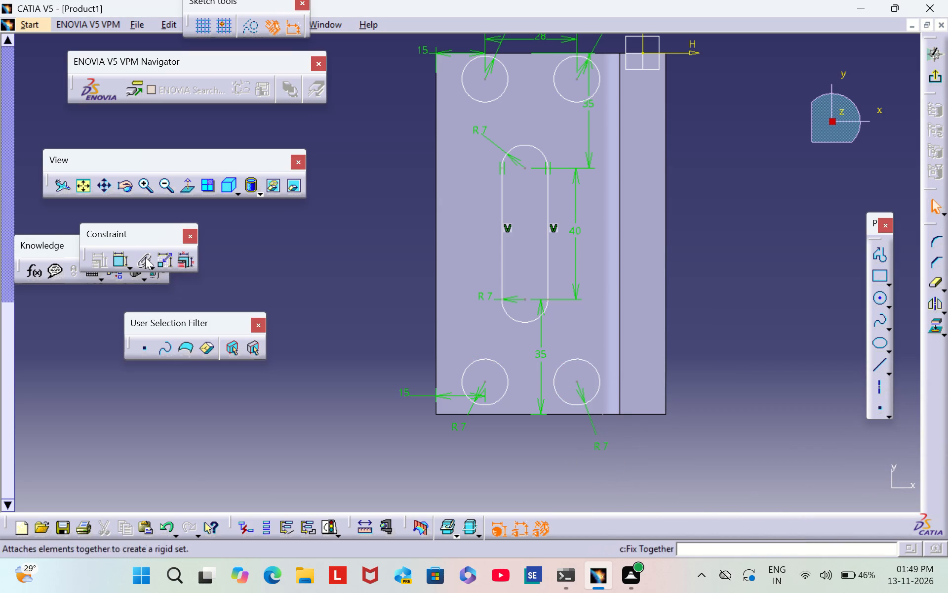
Dimension the distance between the centres of the two circles at the base's end away from the H axis.
{"action": "double_click", "coordinate": [122, 260]}
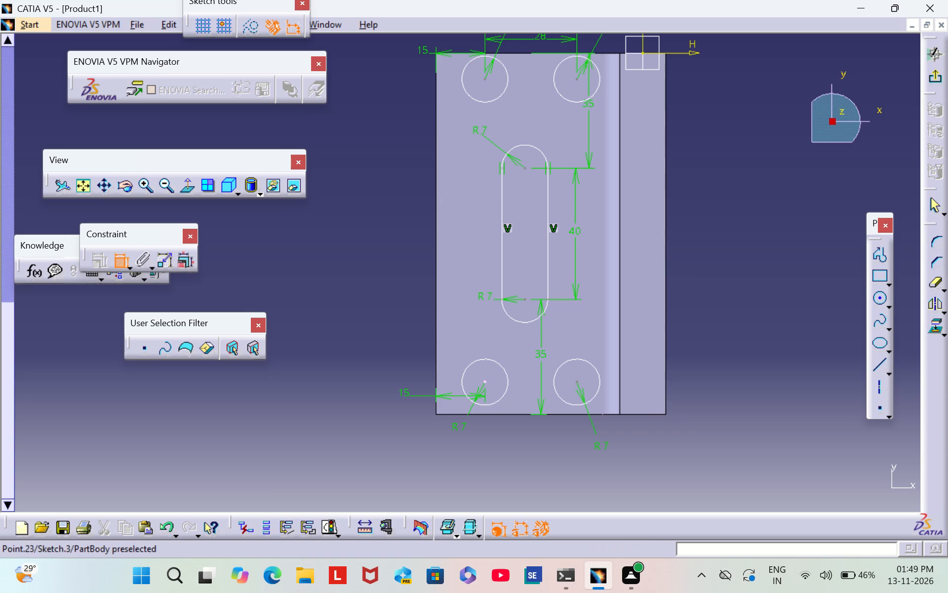
{"action": "left_click", "coordinate": [484, 382]}
{"action": "left_click", "coordinate": [575, 382]}
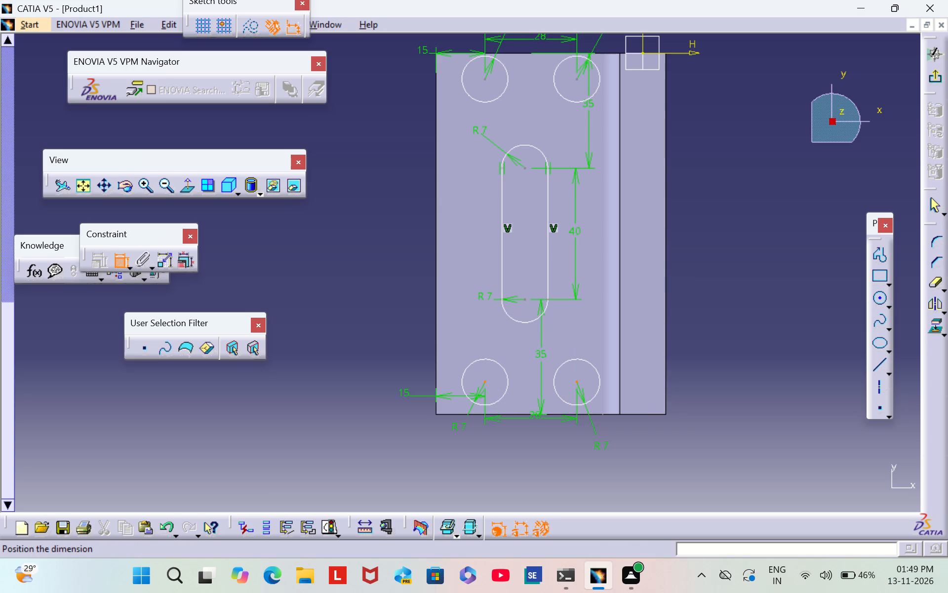
{"action": "left_click", "coordinate": [533, 431]}
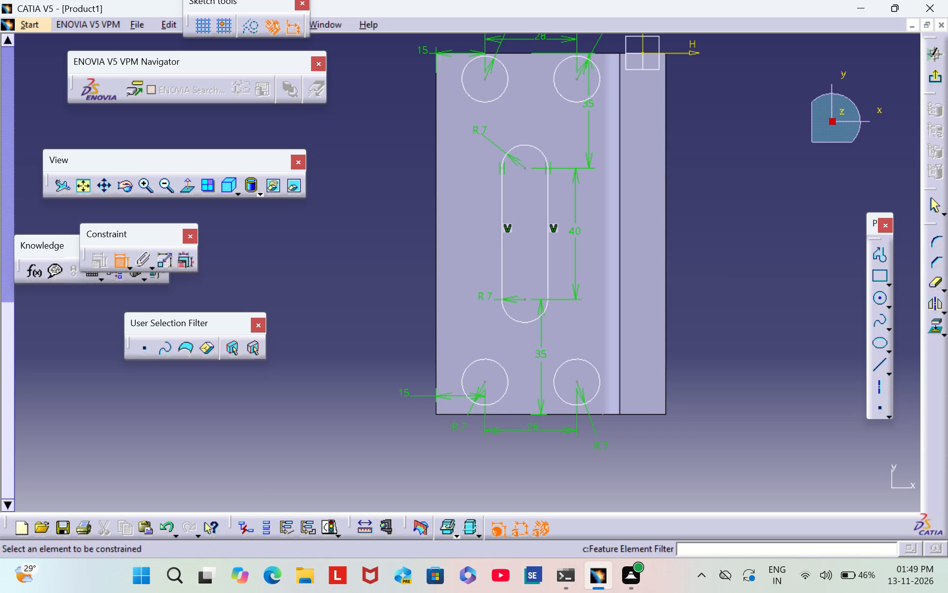
Dimension the lengthwise distance between the centres of the two outer-edge circles and set it to 80 mm.
{"action": "left_click", "coordinate": [484, 79]}
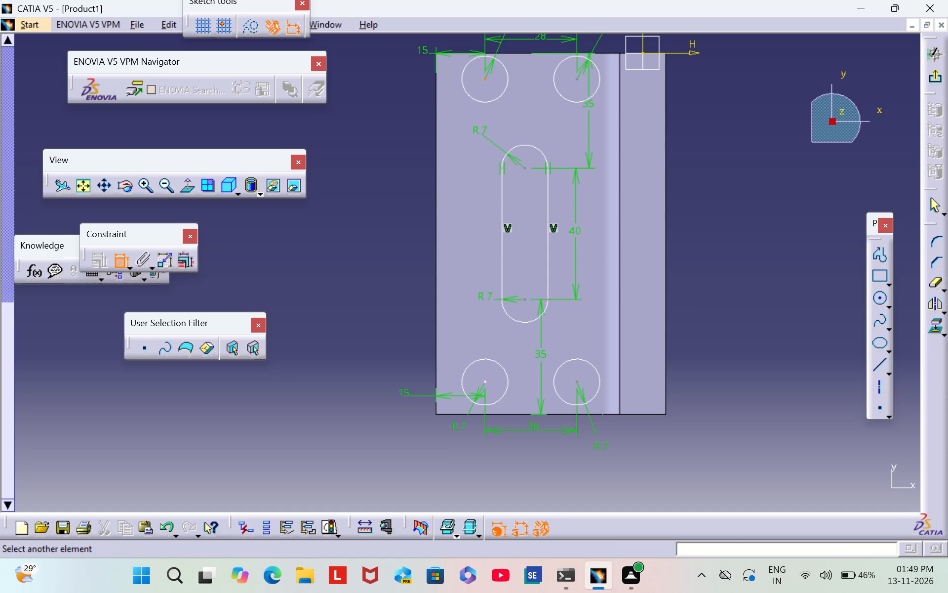
{"action": "left_click", "coordinate": [486, 382]}
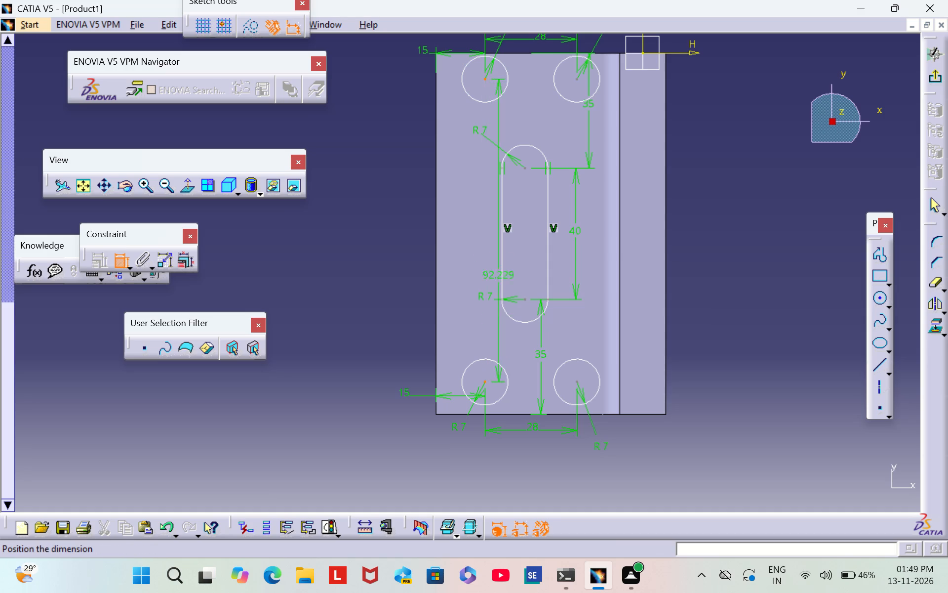
{"action": "left_click", "coordinate": [461, 256]}
{"action": "double_click", "coordinate": [463, 255]}
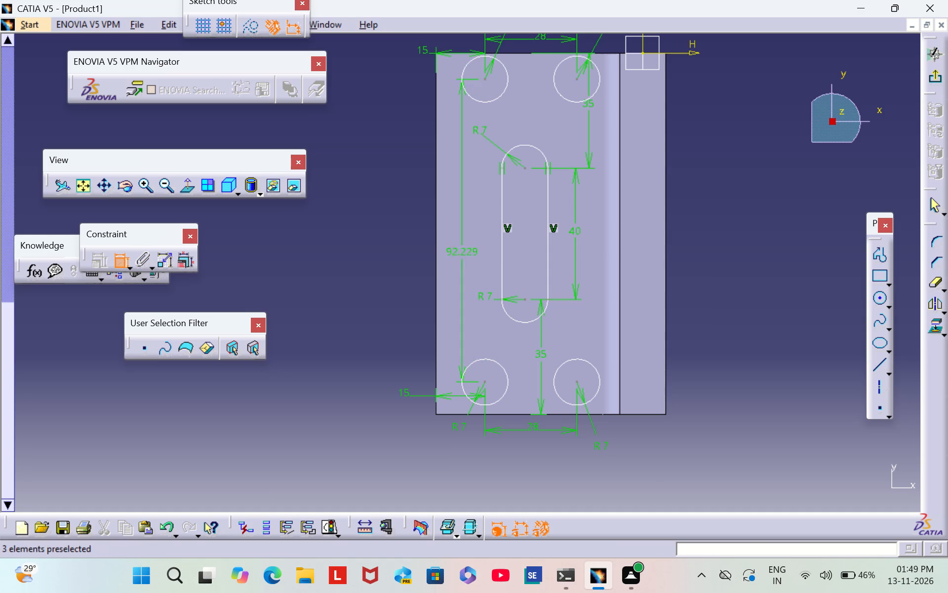
{"action": "key", "text": "BackSpace"}
{"action": "type", "text": "80"}
{"action": "key", "text": "Return"}
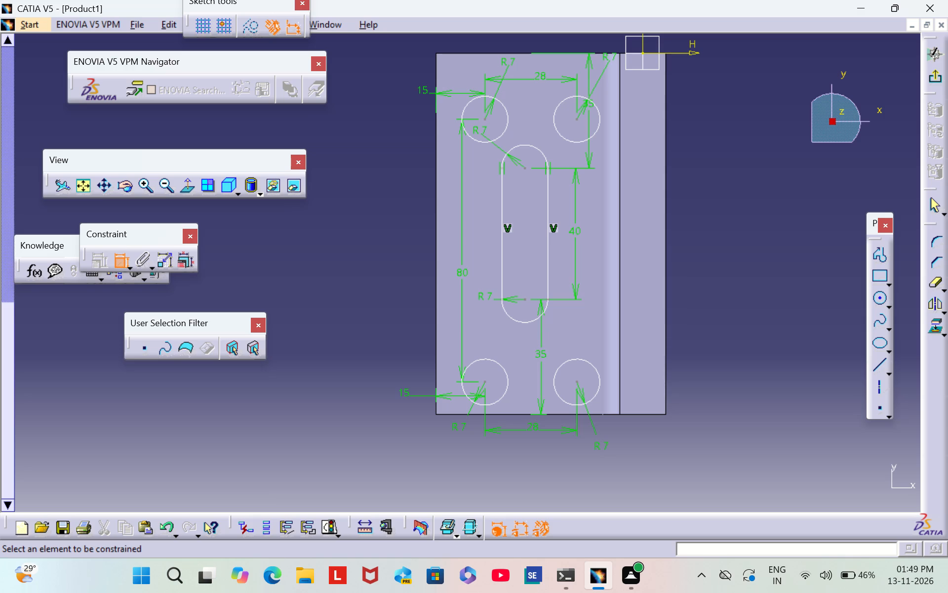
Delete the 80 mm distance dimension between the two outer-edge circles.
{"action": "right_click", "coordinate": [461, 270]}
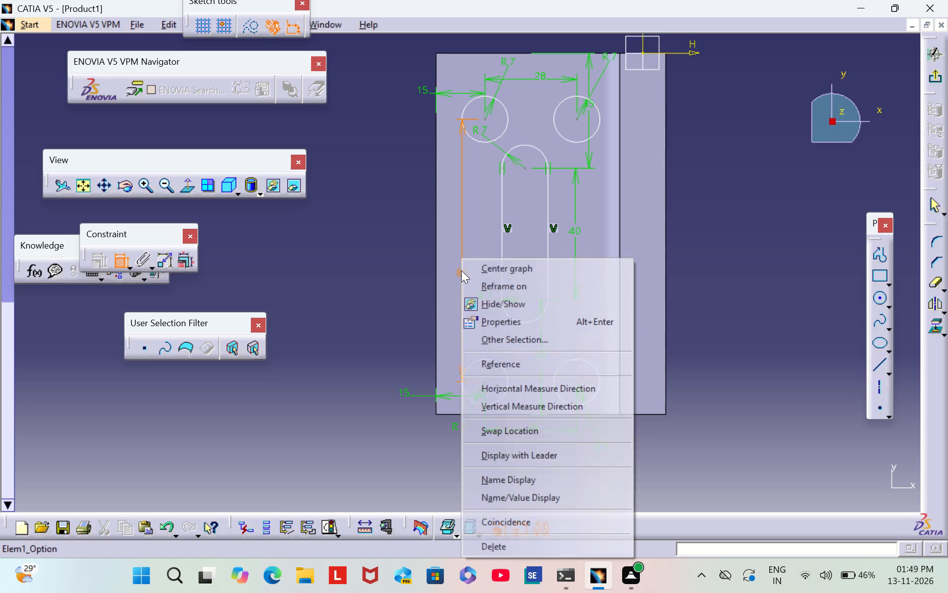
{"action": "left_click", "coordinate": [540, 551]}
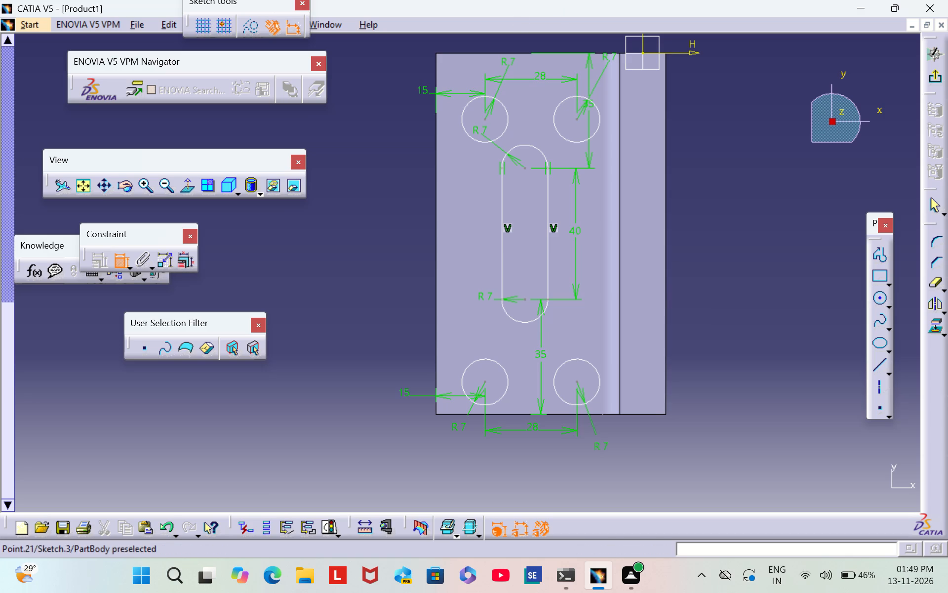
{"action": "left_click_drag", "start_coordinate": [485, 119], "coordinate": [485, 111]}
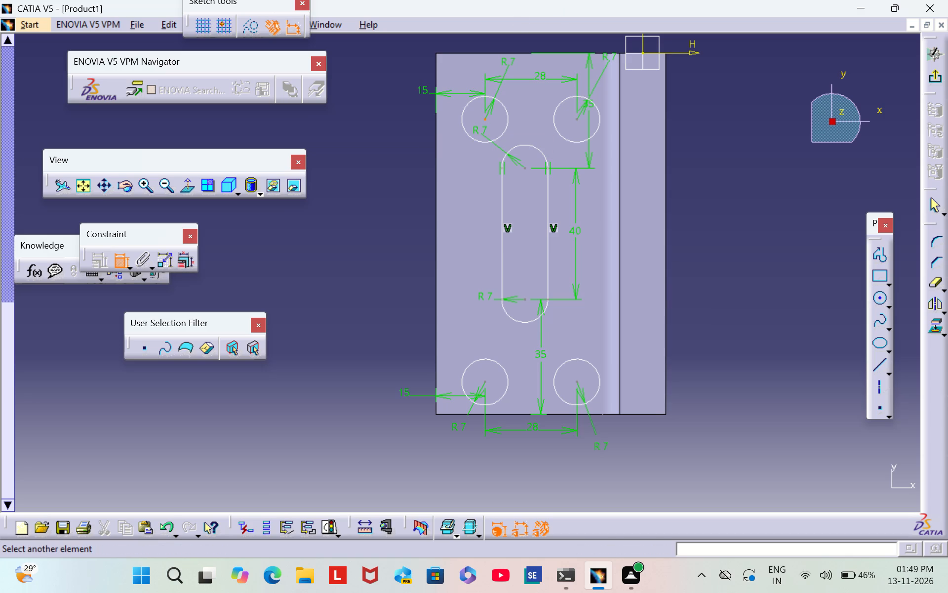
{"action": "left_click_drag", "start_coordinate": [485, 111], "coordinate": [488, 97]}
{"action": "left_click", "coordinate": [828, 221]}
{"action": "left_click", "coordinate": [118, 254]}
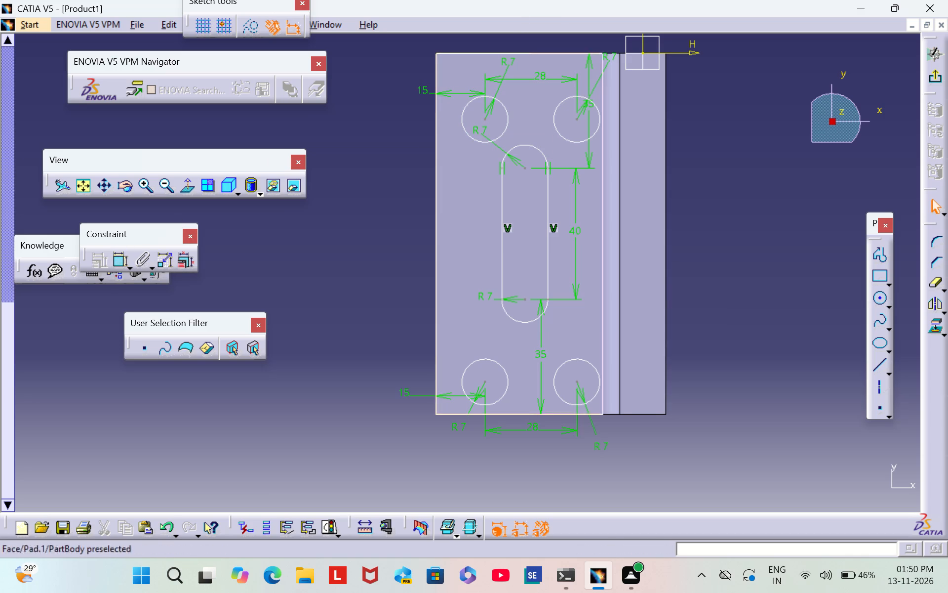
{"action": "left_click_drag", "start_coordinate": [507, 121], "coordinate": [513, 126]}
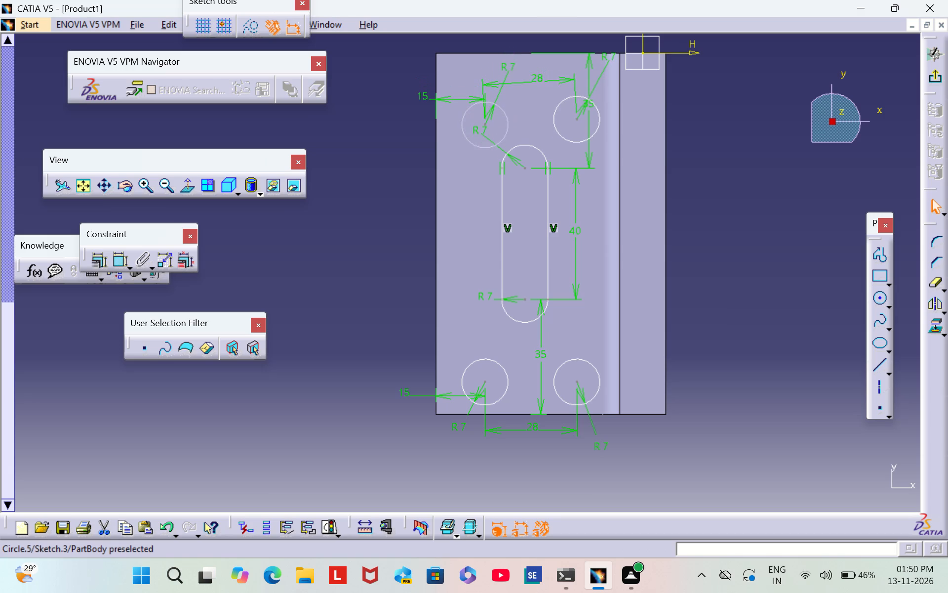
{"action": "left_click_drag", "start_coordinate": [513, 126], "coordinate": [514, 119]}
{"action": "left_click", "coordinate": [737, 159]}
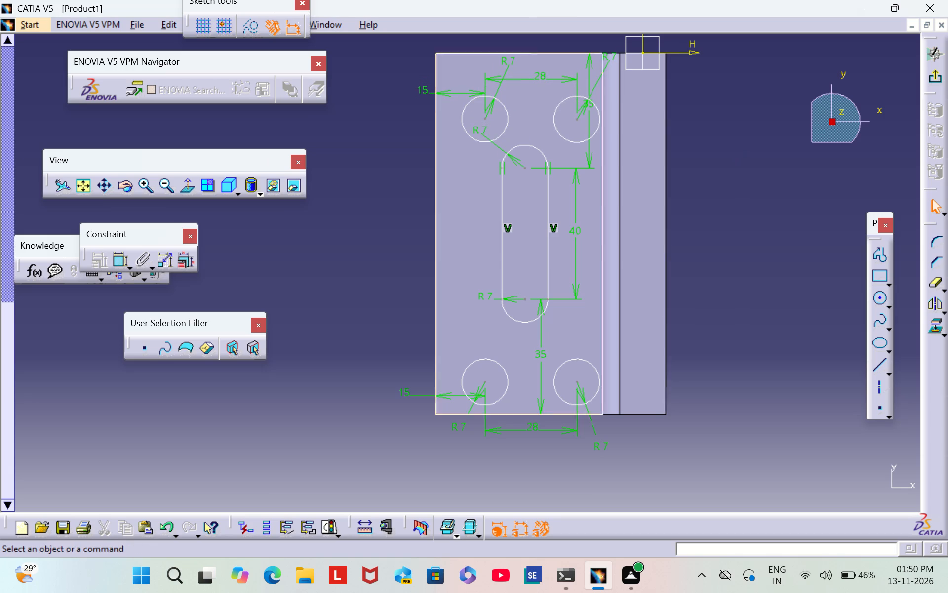
Move the 35 mm dimension between the H-axis end edge and the slot over beside the upright wall.
{"action": "right_click_drag", "start_coordinate": [588, 58], "coordinate": [587, 57]}
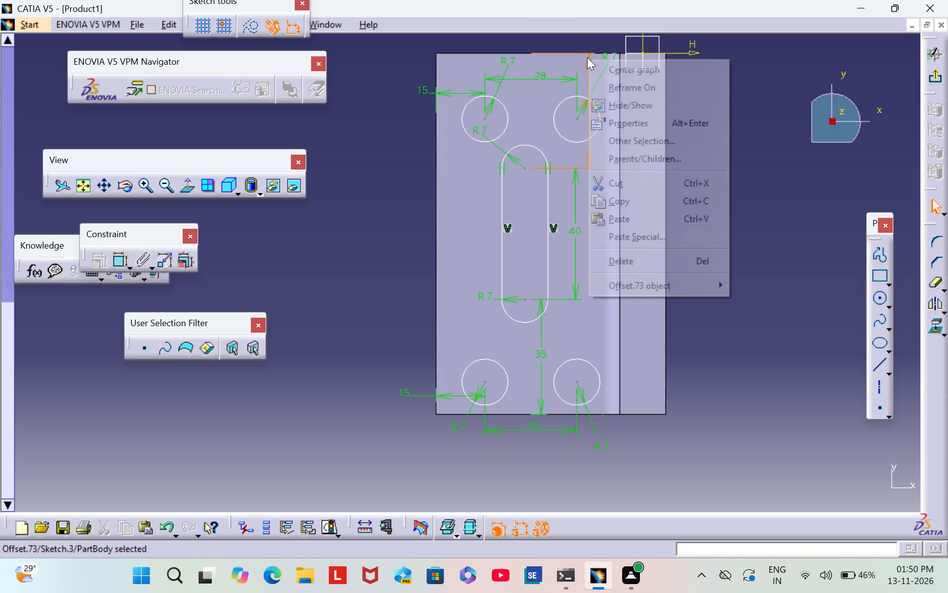
{"action": "right_click_drag", "start_coordinate": [587, 57], "coordinate": [509, 71]}
{"action": "left_click", "coordinate": [776, 99]}
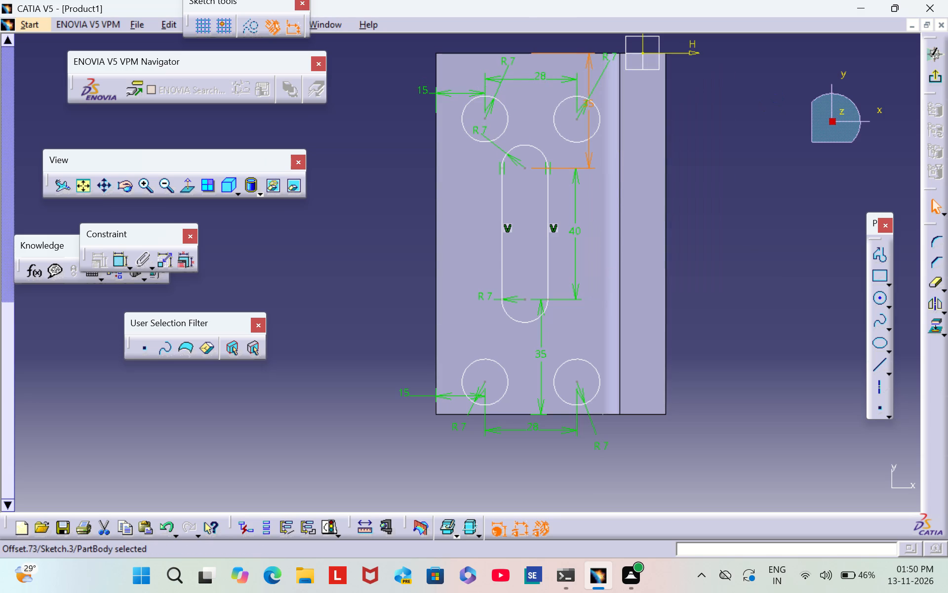
{"action": "left_click_drag", "start_coordinate": [589, 57], "coordinate": [398, 56]}
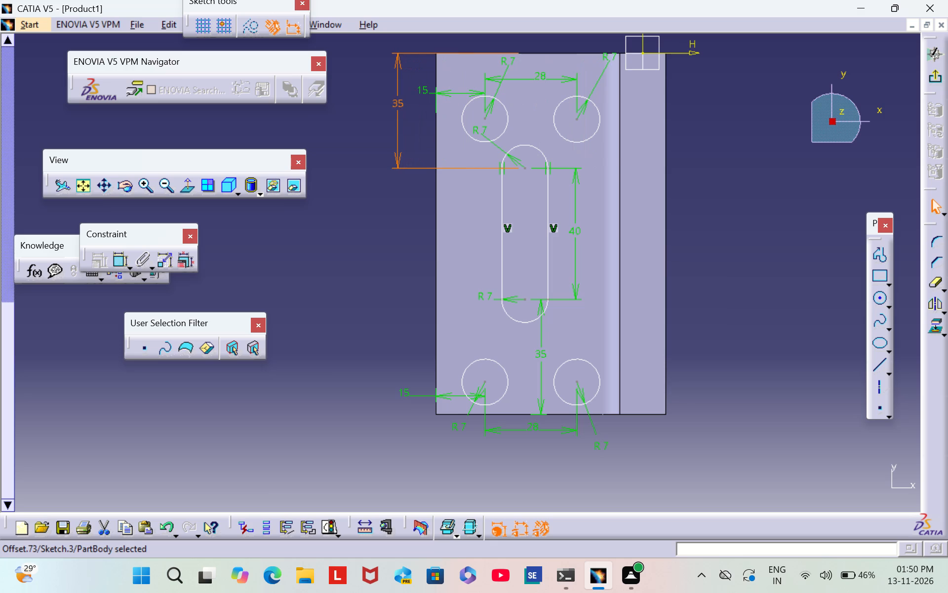
{"action": "left_click_drag", "start_coordinate": [398, 56], "coordinate": [632, 84]}
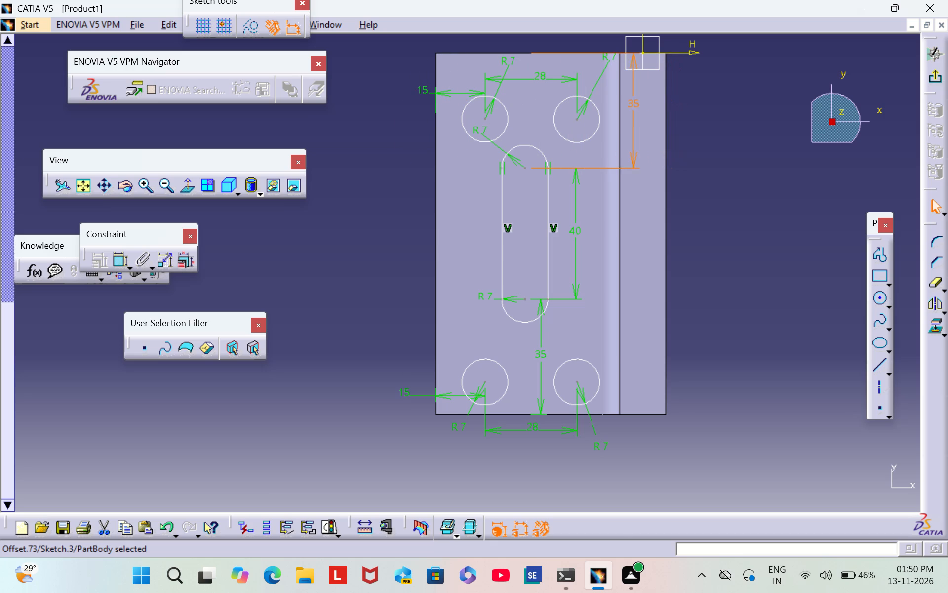
{"action": "left_click_drag", "start_coordinate": [632, 84], "coordinate": [612, 86]}
{"action": "left_click", "coordinate": [712, 117]}
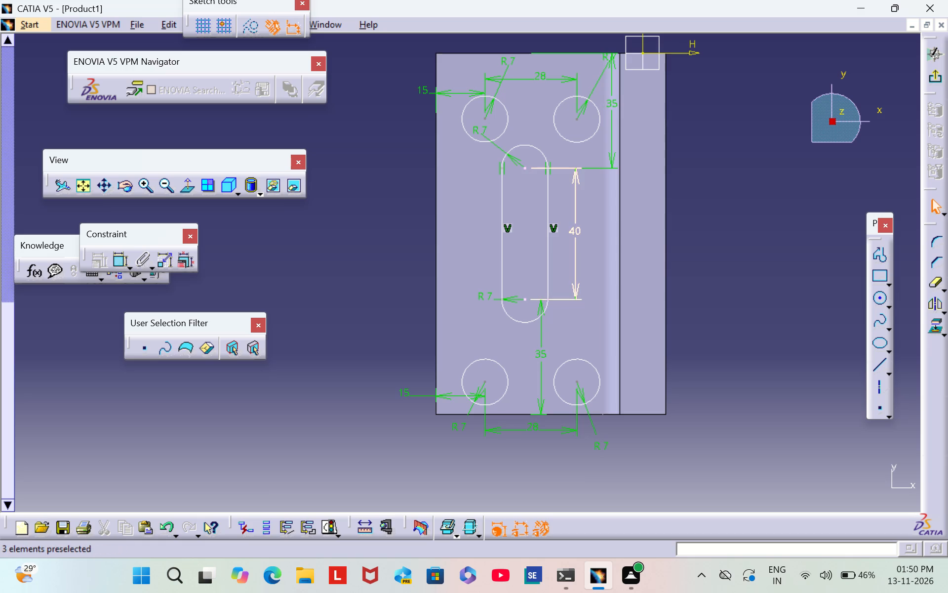
Move the slot's 40 mm dimension and the 35 mm dimension at the end away from the H axis into line beside the upright wall.
{"action": "left_click_drag", "start_coordinate": [576, 231], "coordinate": [623, 234]}
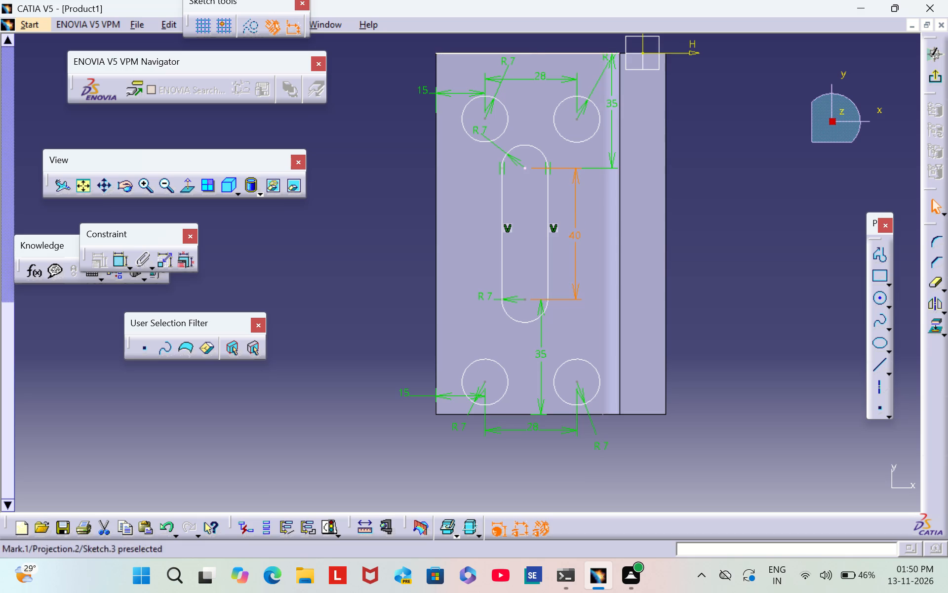
{"action": "left_click_drag", "start_coordinate": [575, 176], "coordinate": [583, 176]}
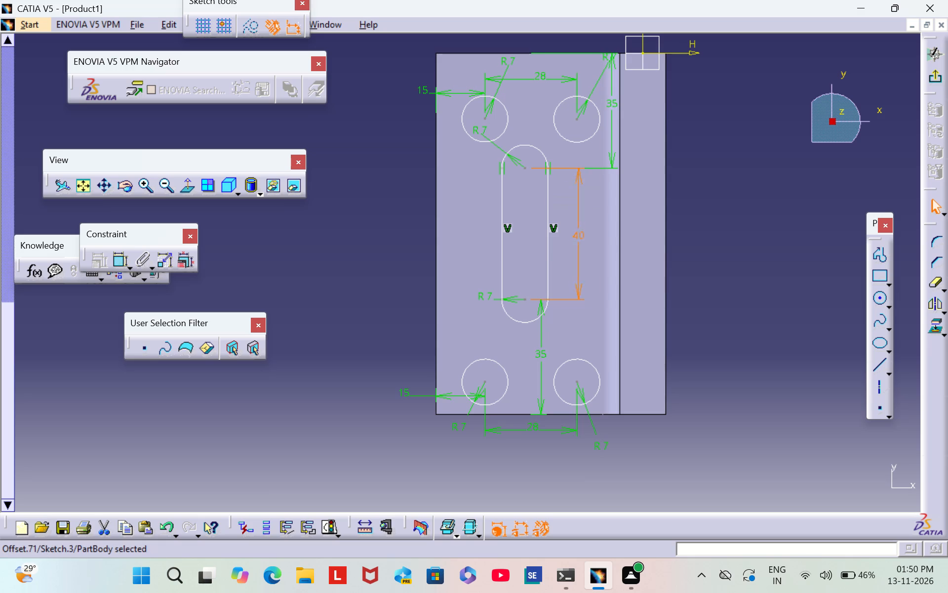
{"action": "left_click_drag", "start_coordinate": [583, 176], "coordinate": [609, 176]}
{"action": "left_click", "coordinate": [767, 262]}
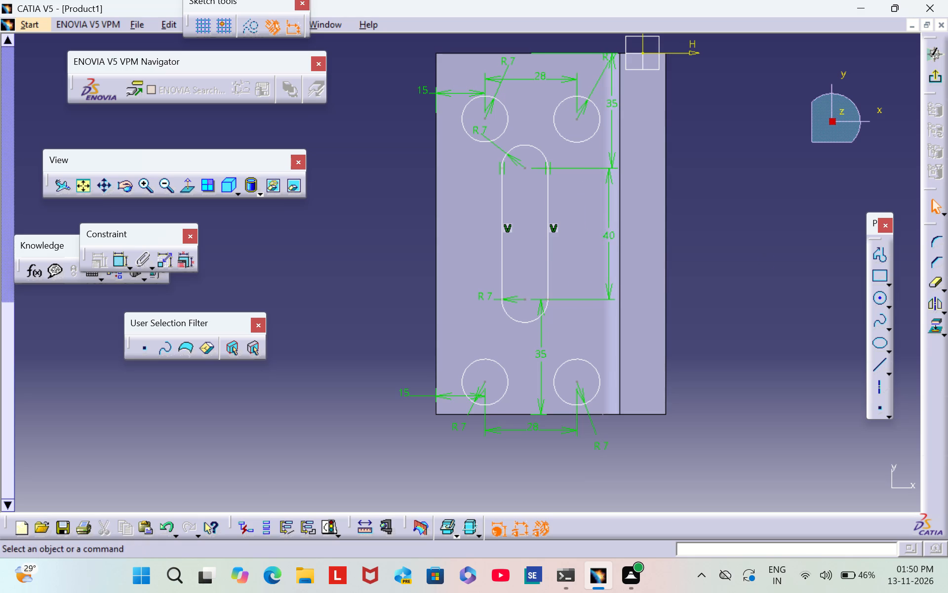
{"action": "left_click_drag", "start_coordinate": [539, 303], "coordinate": [552, 301]}
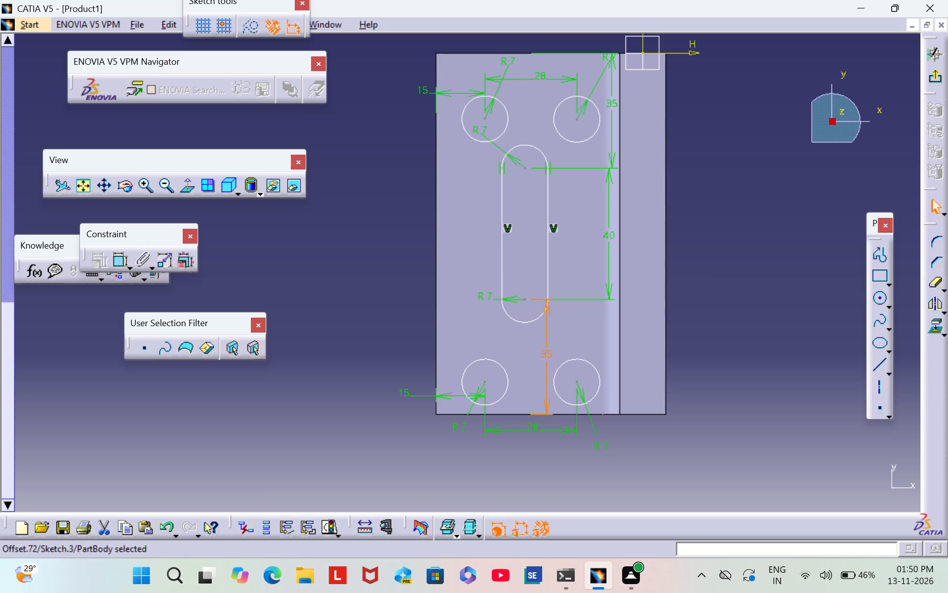
{"action": "left_click_drag", "start_coordinate": [552, 301], "coordinate": [607, 311]}
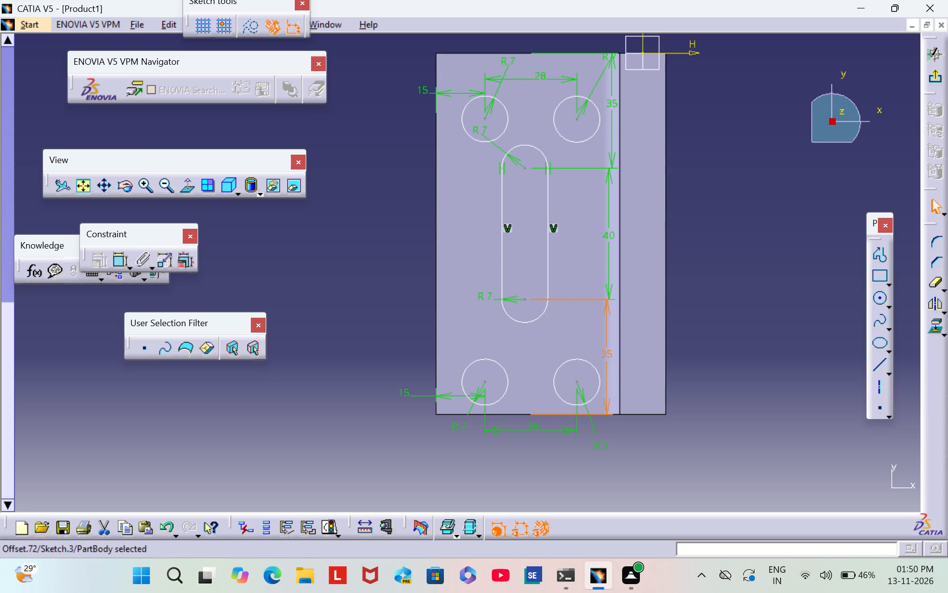
{"action": "left_click_drag", "start_coordinate": [607, 311], "coordinate": [607, 311]}
{"action": "left_click", "coordinate": [701, 230]}
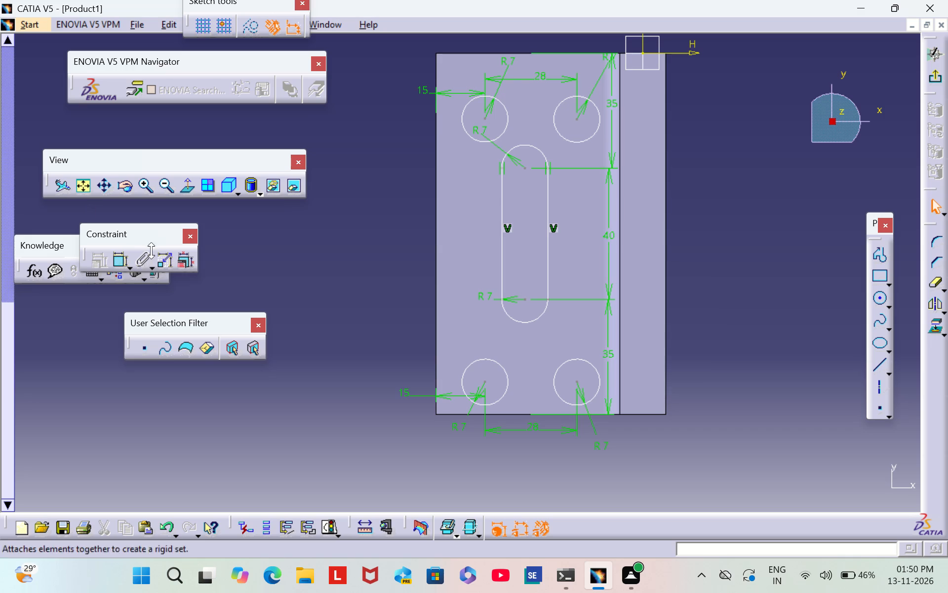
Dimension the outer-edge circle's centre from the end edge away from the H axis and set the distance to 15 mm.
{"action": "double_click", "coordinate": [118, 262]}
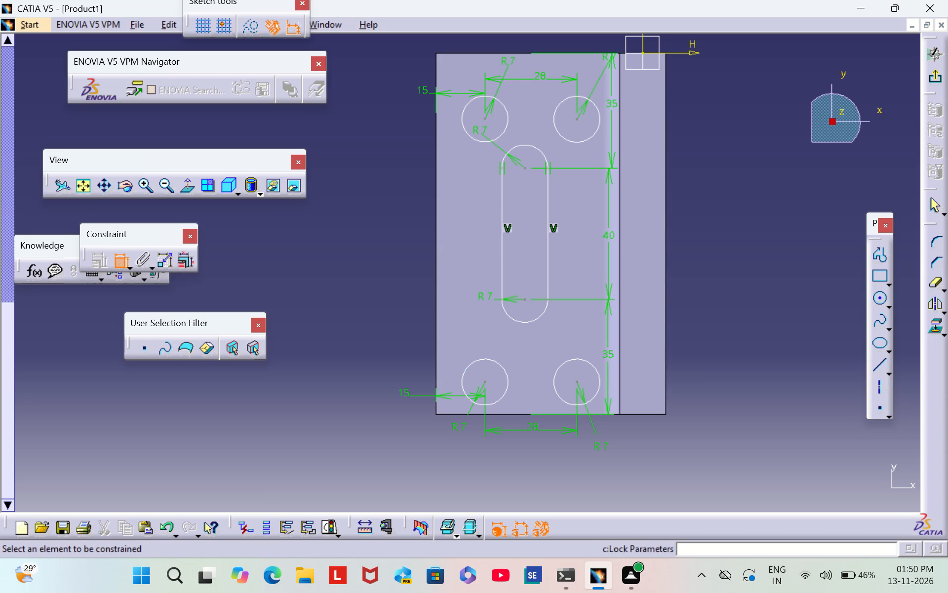
{"action": "left_click", "coordinate": [474, 414]}
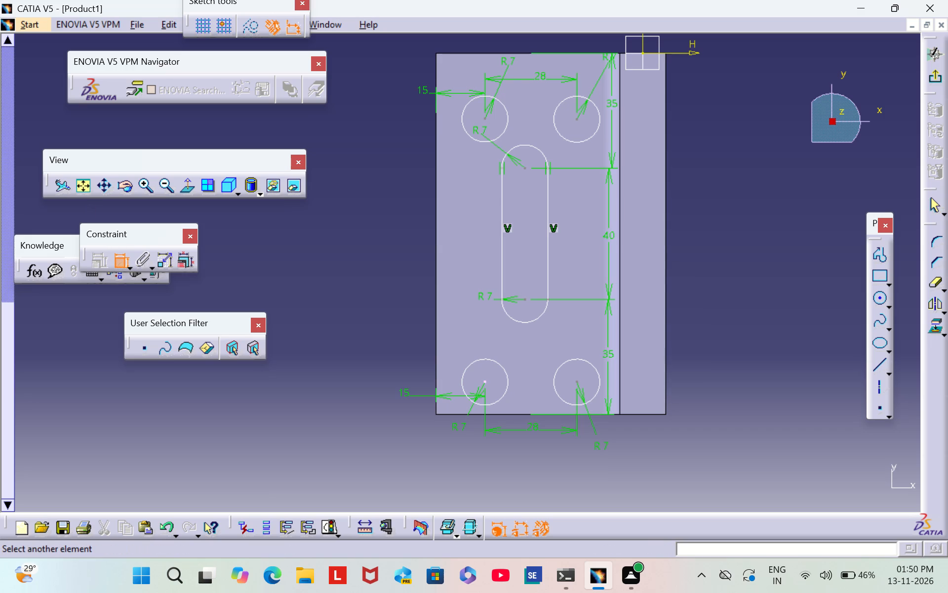
{"action": "left_click", "coordinate": [485, 381]}
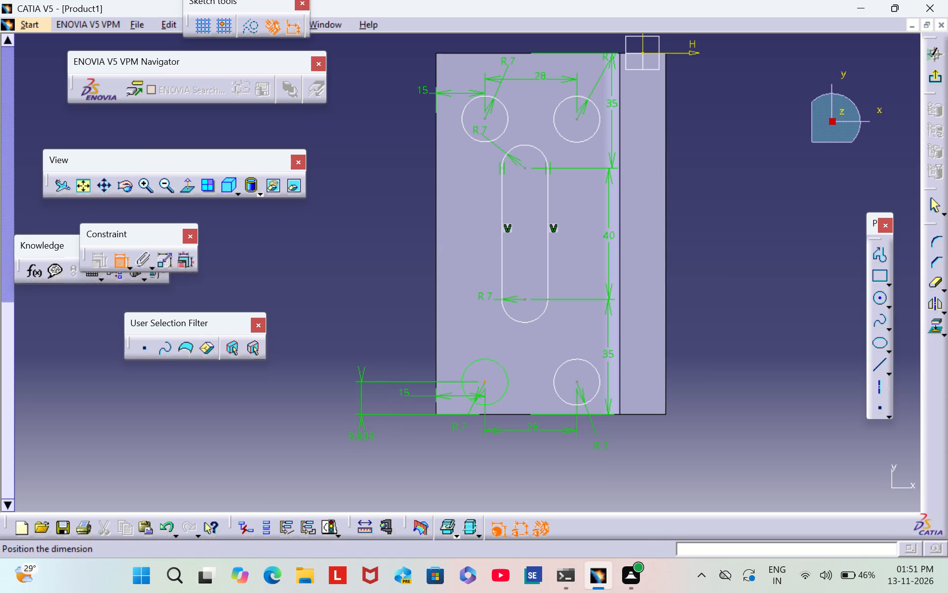
{"action": "left_click", "coordinate": [361, 443]}
{"action": "double_click", "coordinate": [360, 438]}
{"action": "key", "text": "BackSpace"}
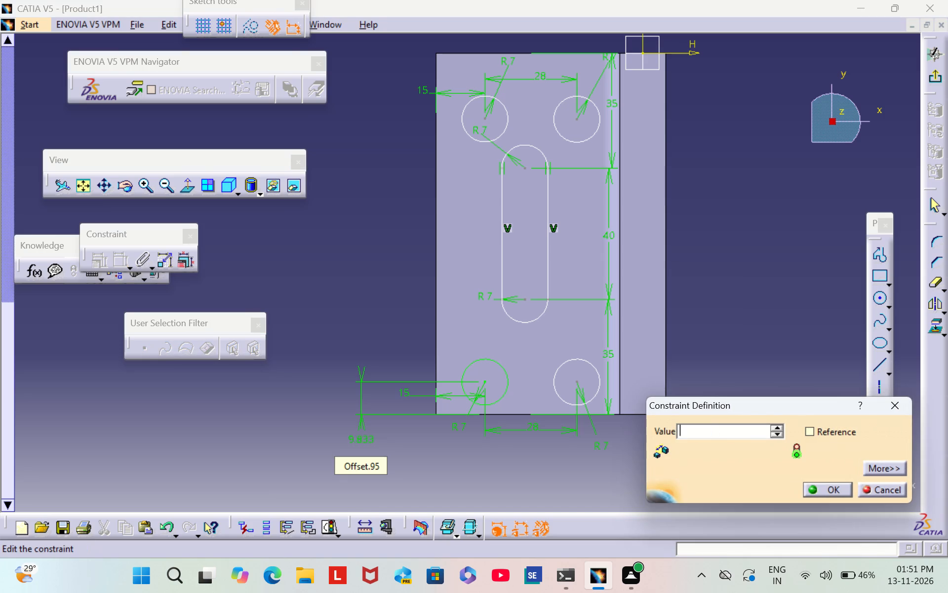
{"action": "type", "text": "15"}
{"action": "key", "text": "Return"}
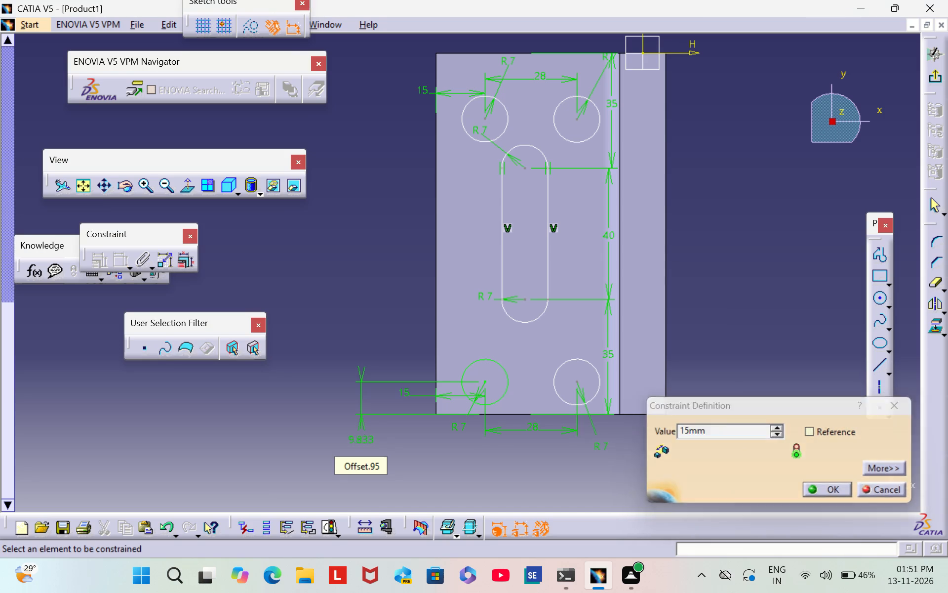
Dimension the other outer-edge circle's centre from the H-axis end edge and set the distance to 15 mm.
{"action": "scroll", "coordinate": [393, 227], "scroll_direction": "down", "scroll_amount": 1}
{"action": "middle_click_drag", "start_coordinate": [393, 227], "coordinate": [390, 338]}
{"action": "left_click", "coordinate": [459, 164]}
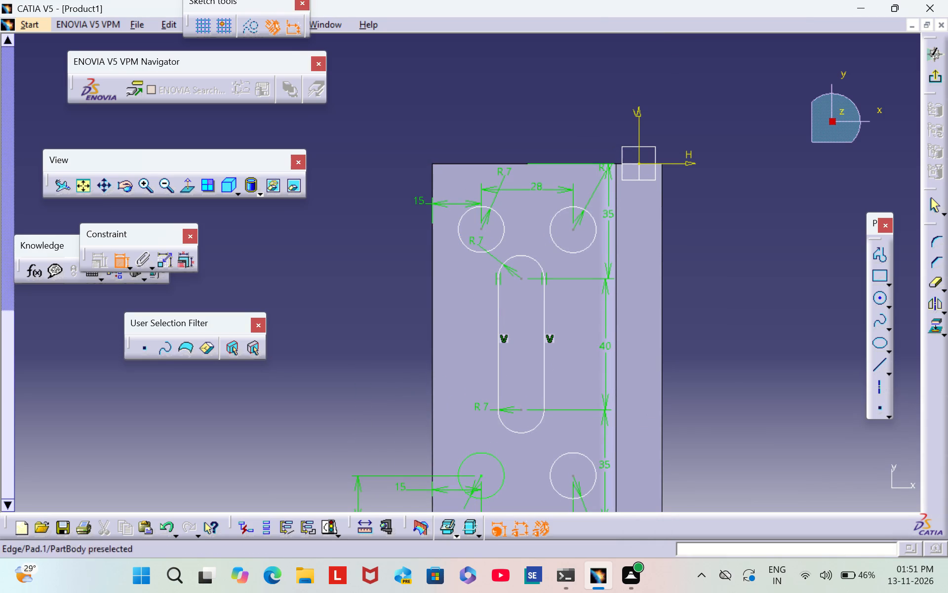
{"action": "left_click", "coordinate": [480, 229]}
{"action": "left_click", "coordinate": [356, 195]}
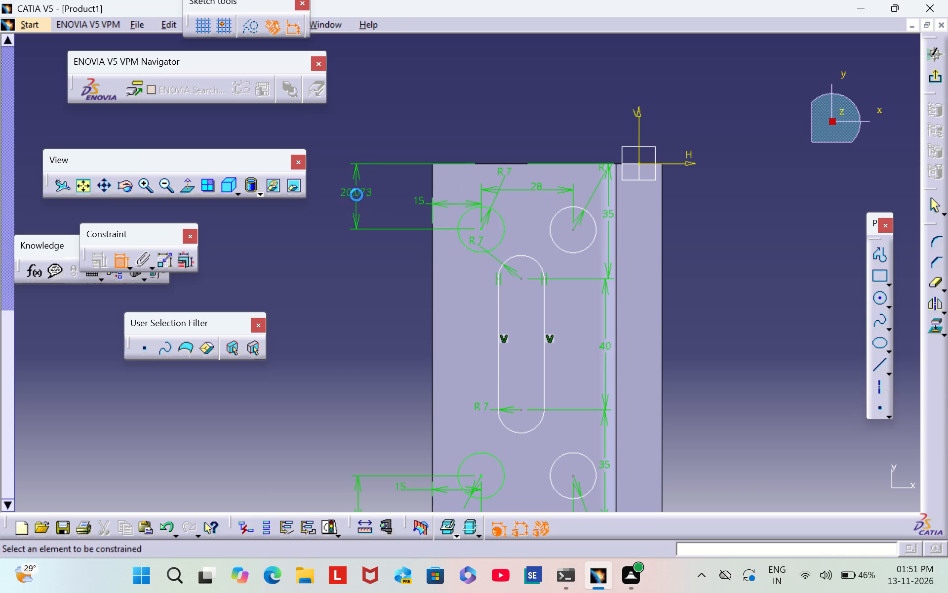
{"action": "double_click", "coordinate": [359, 193]}
{"action": "key", "text": "BackSpace"}
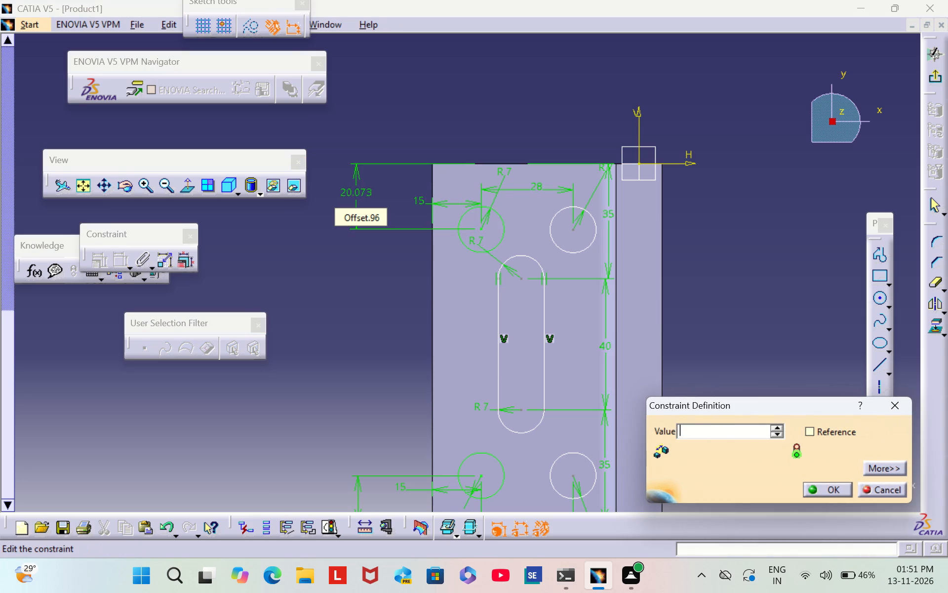
{"action": "type", "text": "15"}
{"action": "key", "text": "Return"}
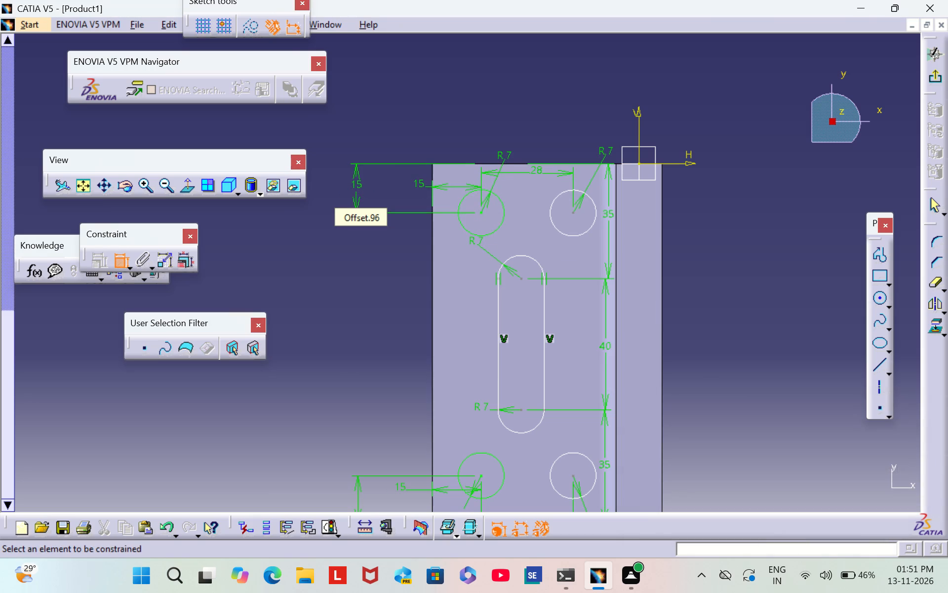
{"action": "left_click", "coordinate": [372, 354]}
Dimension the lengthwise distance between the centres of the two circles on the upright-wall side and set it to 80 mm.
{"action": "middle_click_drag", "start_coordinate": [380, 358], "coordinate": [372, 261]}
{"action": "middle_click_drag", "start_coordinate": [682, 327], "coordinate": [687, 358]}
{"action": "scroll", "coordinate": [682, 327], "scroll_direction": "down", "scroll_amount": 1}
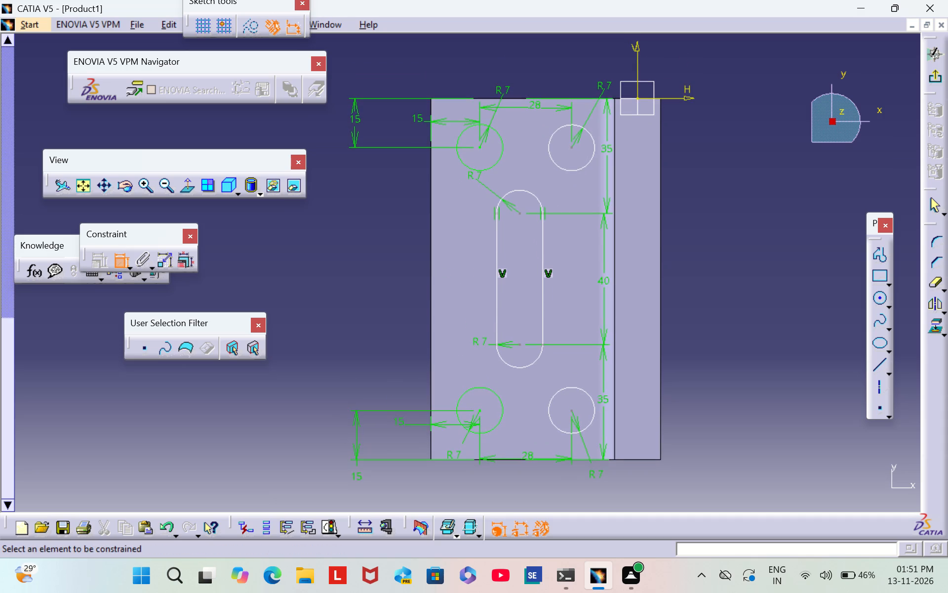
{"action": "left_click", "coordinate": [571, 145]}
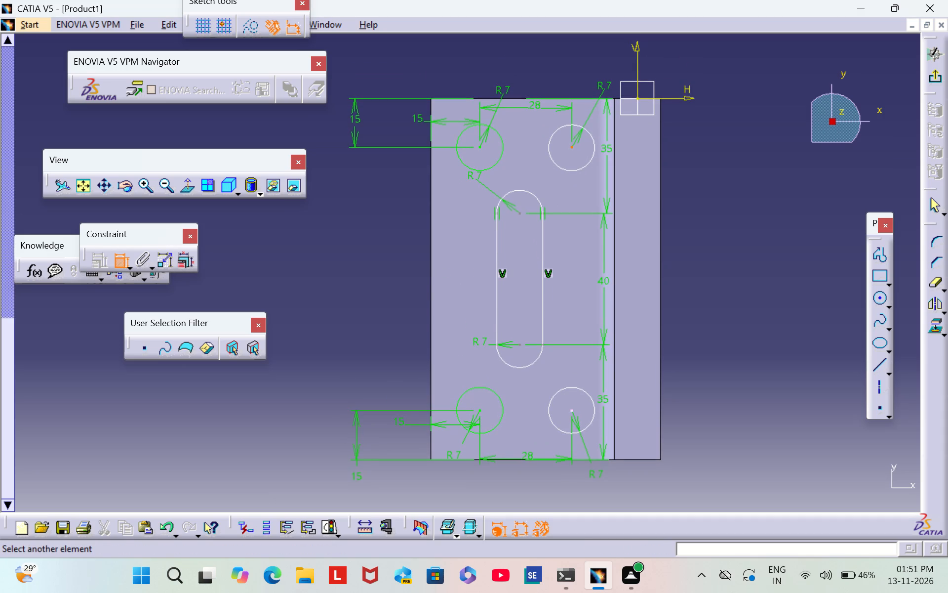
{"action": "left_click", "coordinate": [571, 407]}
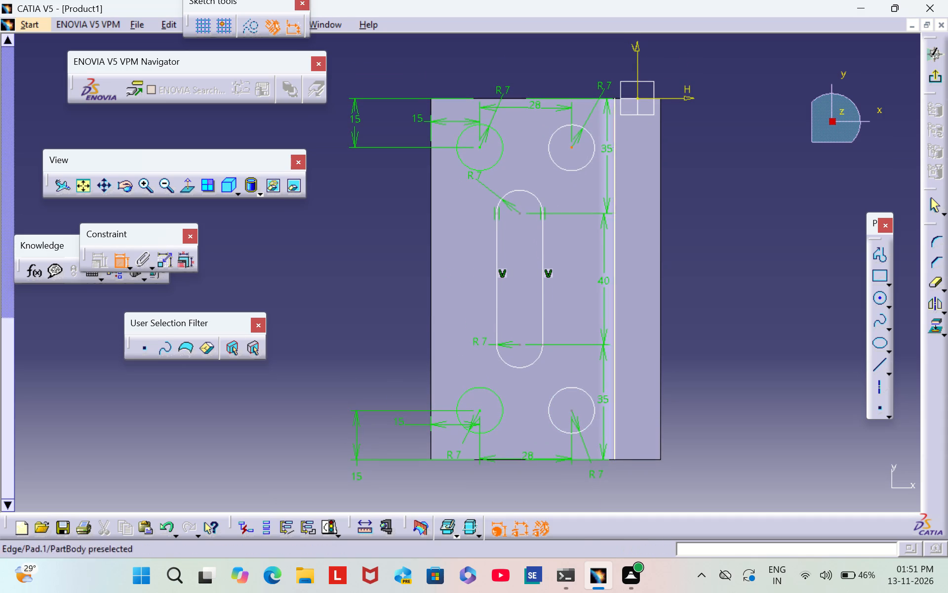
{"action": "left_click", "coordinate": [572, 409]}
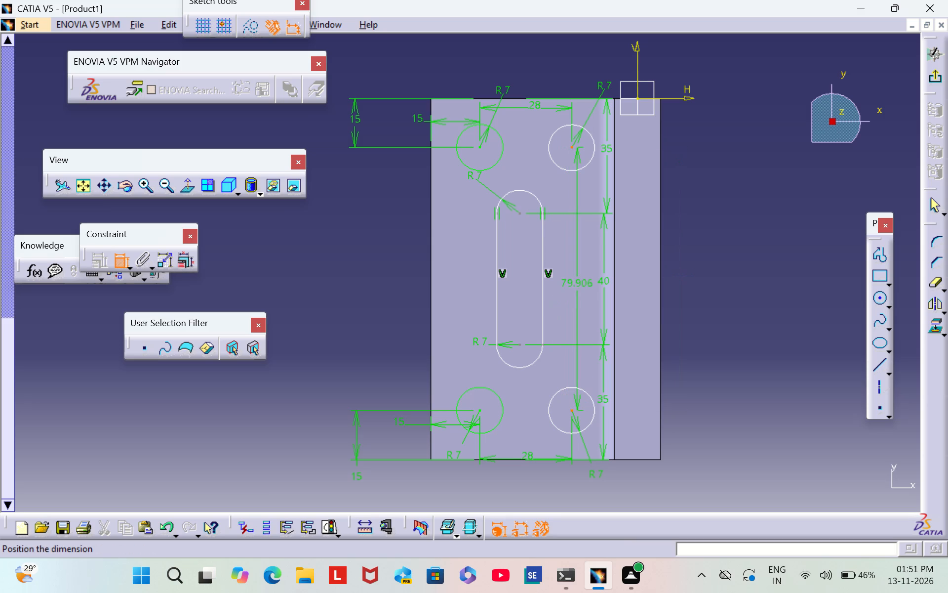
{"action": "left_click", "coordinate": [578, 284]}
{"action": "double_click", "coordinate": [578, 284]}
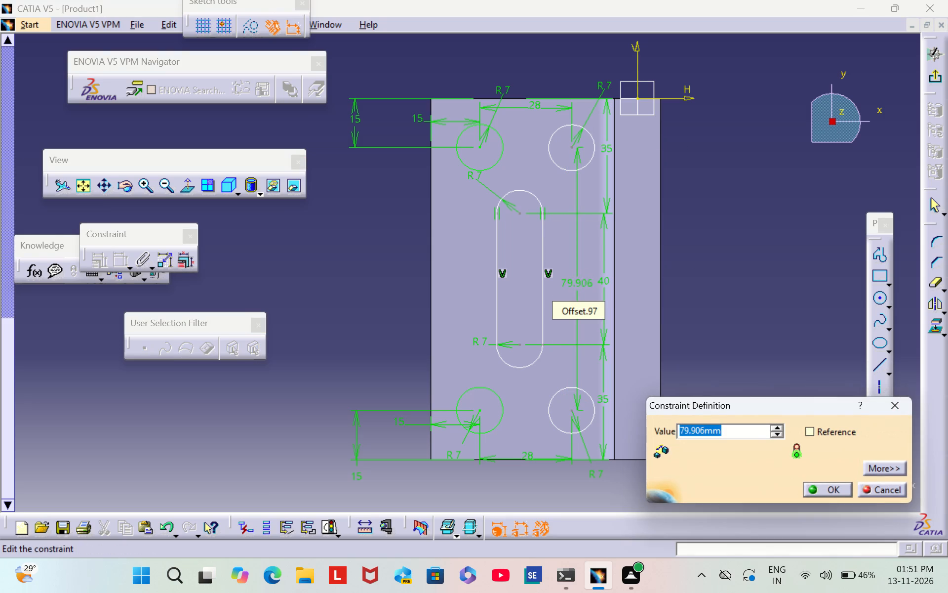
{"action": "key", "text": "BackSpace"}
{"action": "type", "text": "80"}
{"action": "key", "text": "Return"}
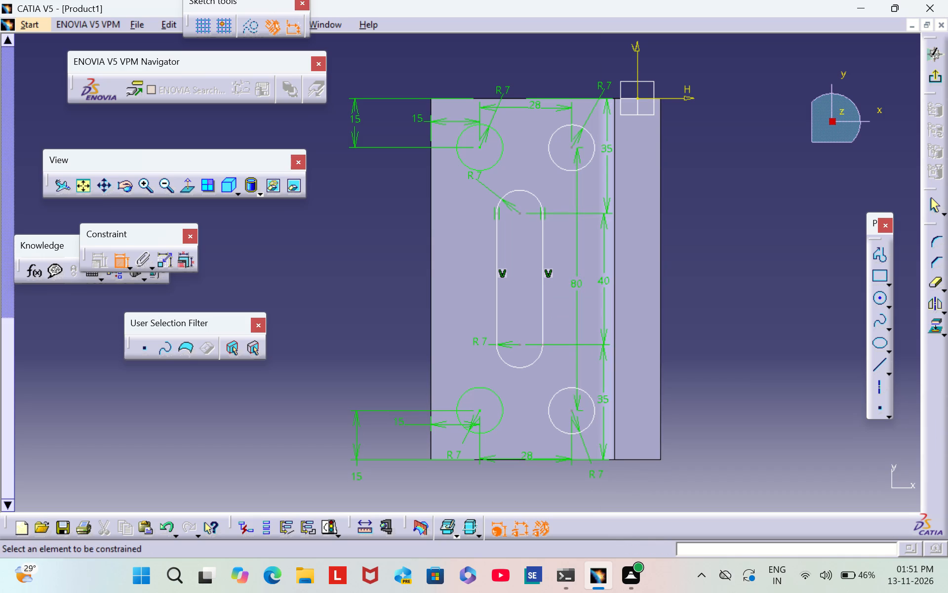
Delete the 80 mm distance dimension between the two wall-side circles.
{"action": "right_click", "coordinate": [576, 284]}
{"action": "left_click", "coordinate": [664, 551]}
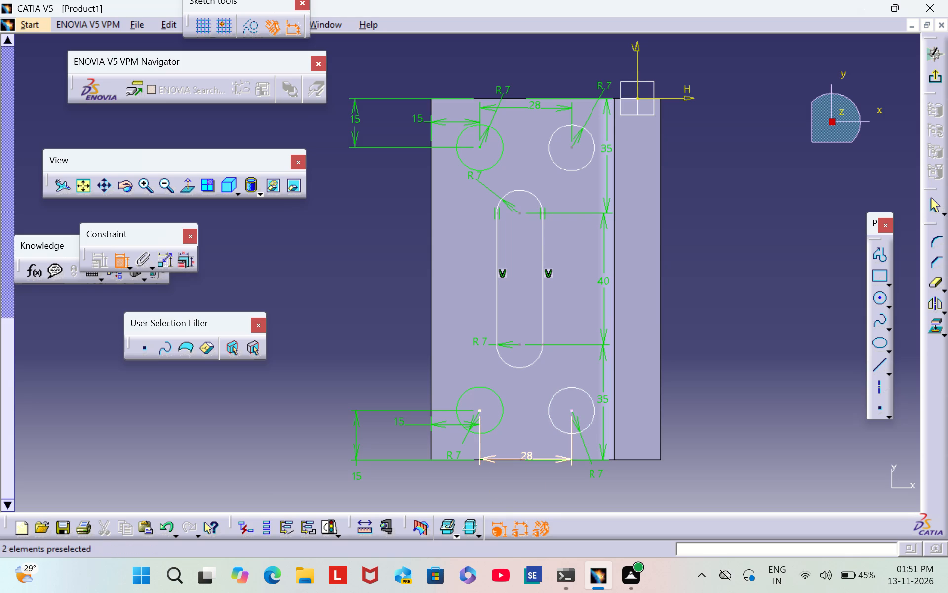
Move the 28 mm dimension beyond the end edge away from the H axis, and that end's 35 mm dimension between its two circles.
{"action": "left_click_drag", "start_coordinate": [568, 456], "coordinate": [565, 493]}
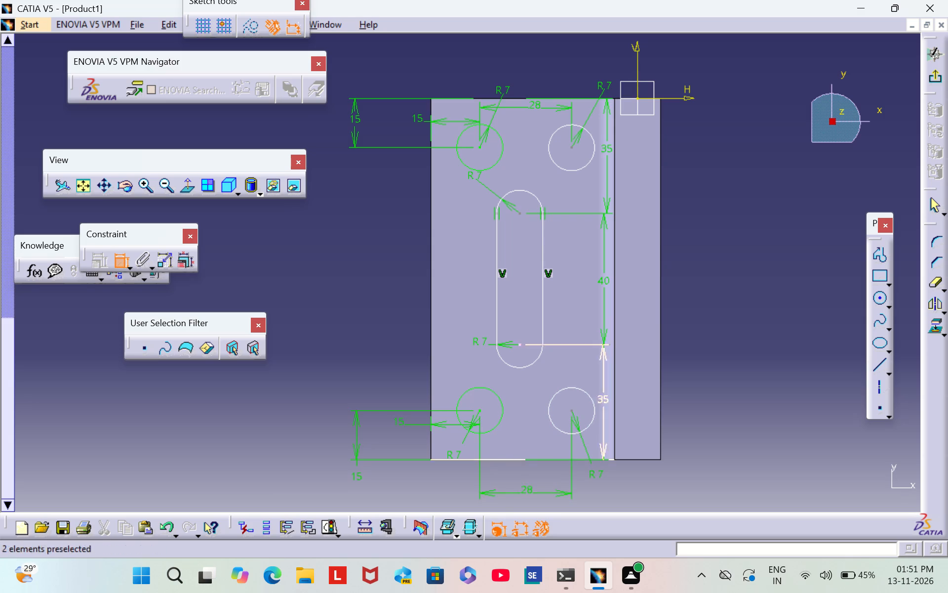
{"action": "left_click_drag", "start_coordinate": [602, 449], "coordinate": [534, 445]}
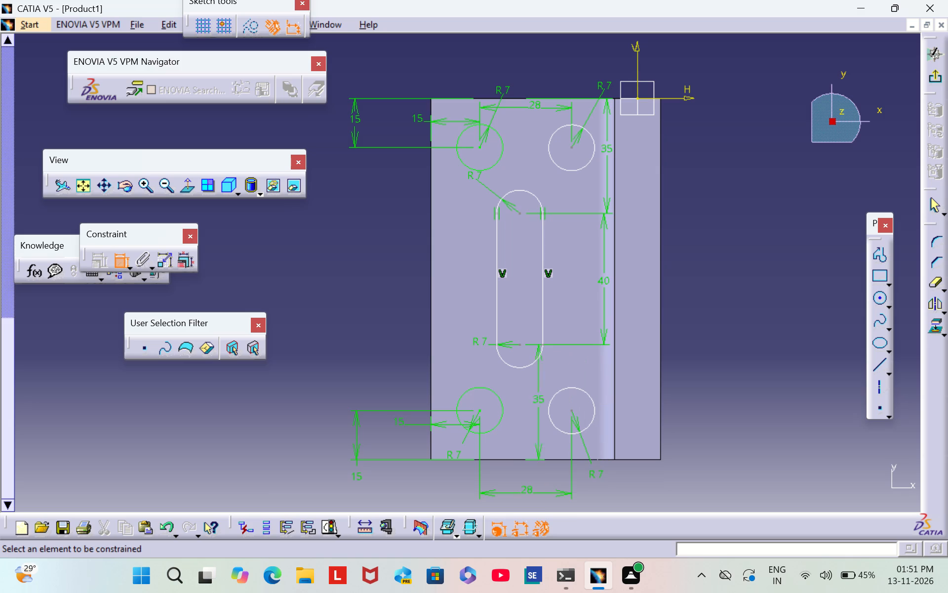
{"action": "left_click_drag", "start_coordinate": [534, 445], "coordinate": [515, 445]}
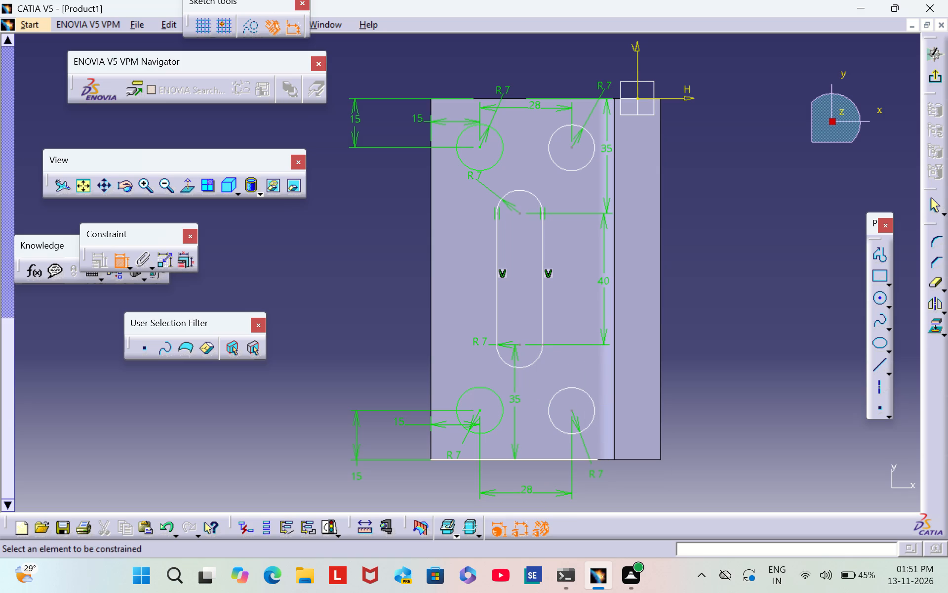
Dimension the wall-side circle's centre from the end edge away from the H axis and set the distance to 15 mm.
{"action": "left_click", "coordinate": [578, 459]}
{"action": "left_click", "coordinate": [572, 410]}
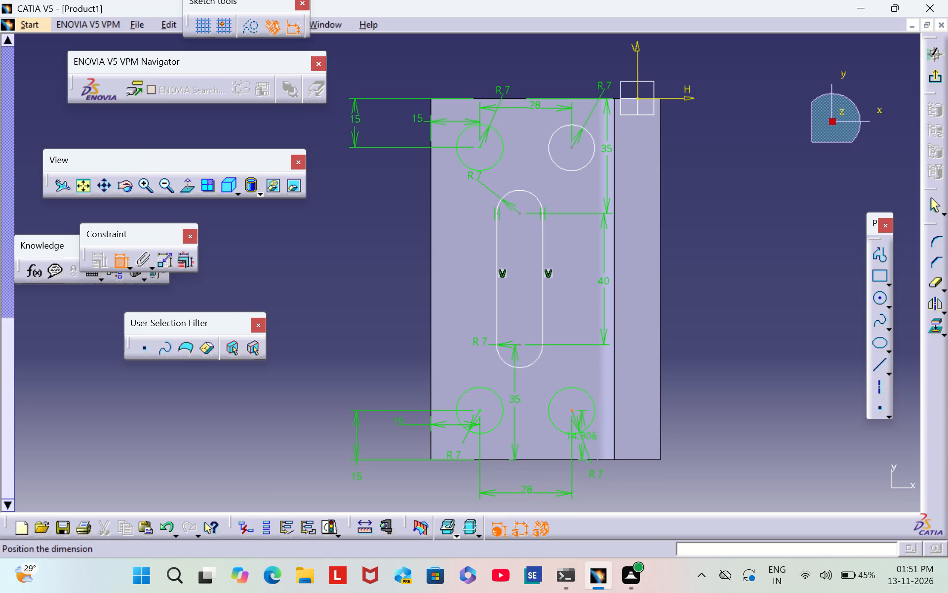
{"action": "left_click", "coordinate": [600, 435]}
{"action": "double_click", "coordinate": [599, 432]}
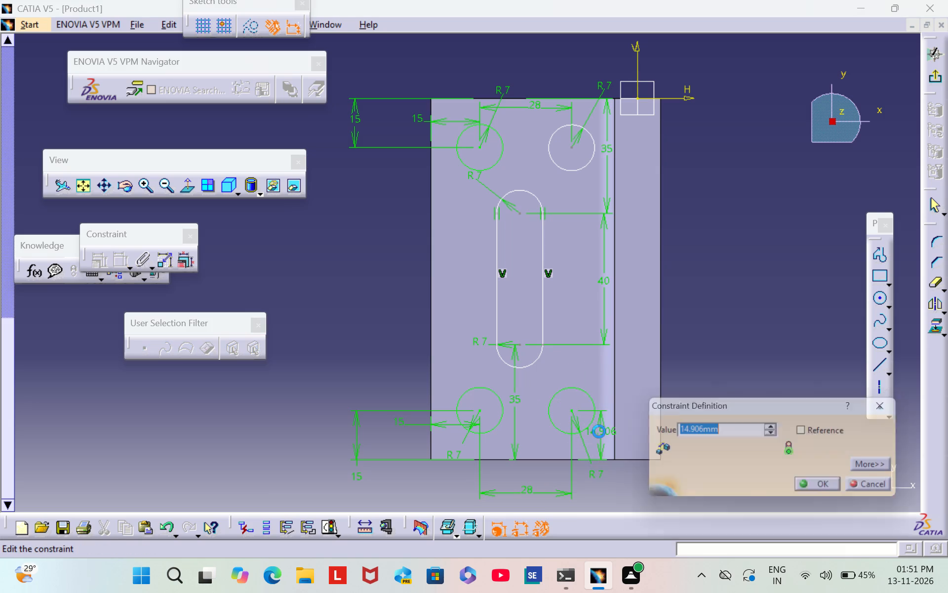
{"action": "key", "text": "BackSpace"}
{"action": "type", "text": "15"}
{"action": "key", "text": "Return"}
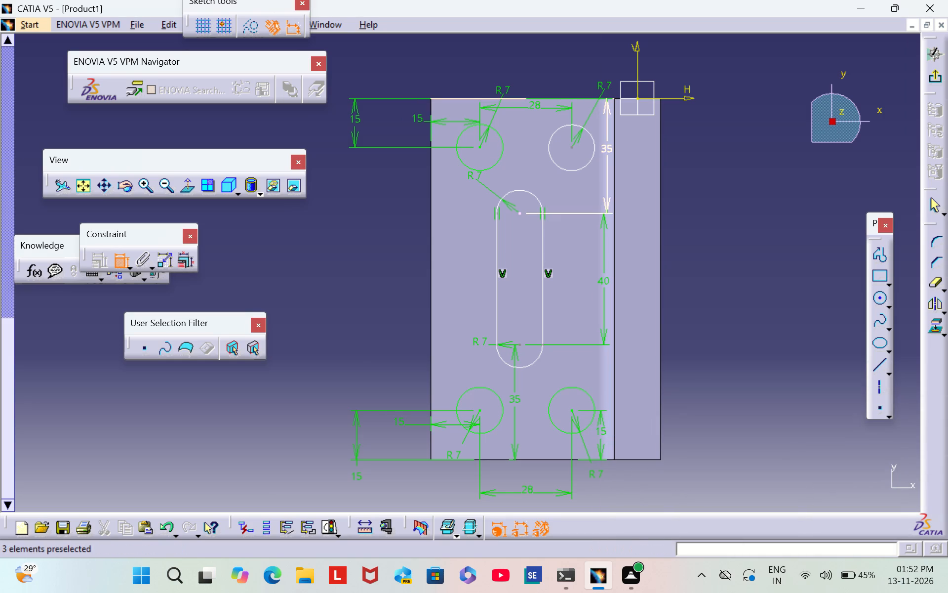
Move the slot's 35 mm dimension at the H-axis end out beyond the base's outer lengthwise edge.
{"action": "left_click_drag", "start_coordinate": [607, 147], "coordinate": [499, 153]}
{"action": "left_click_drag", "start_coordinate": [605, 98], "coordinate": [397, 108]}
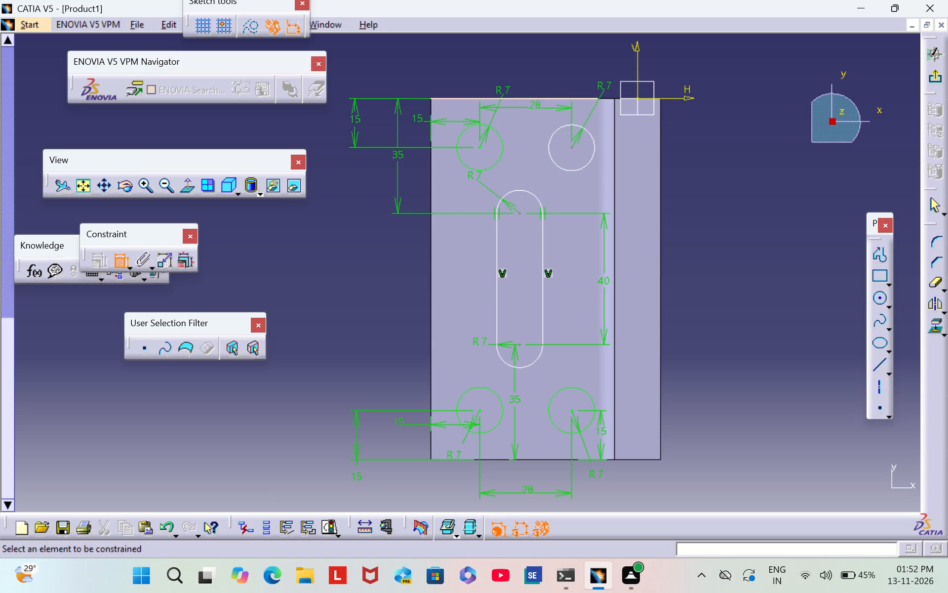
Dimension the other wall-side circle's centre from the H-axis end edge and set the distance to 15 mm.
{"action": "left_click", "coordinate": [576, 97]}
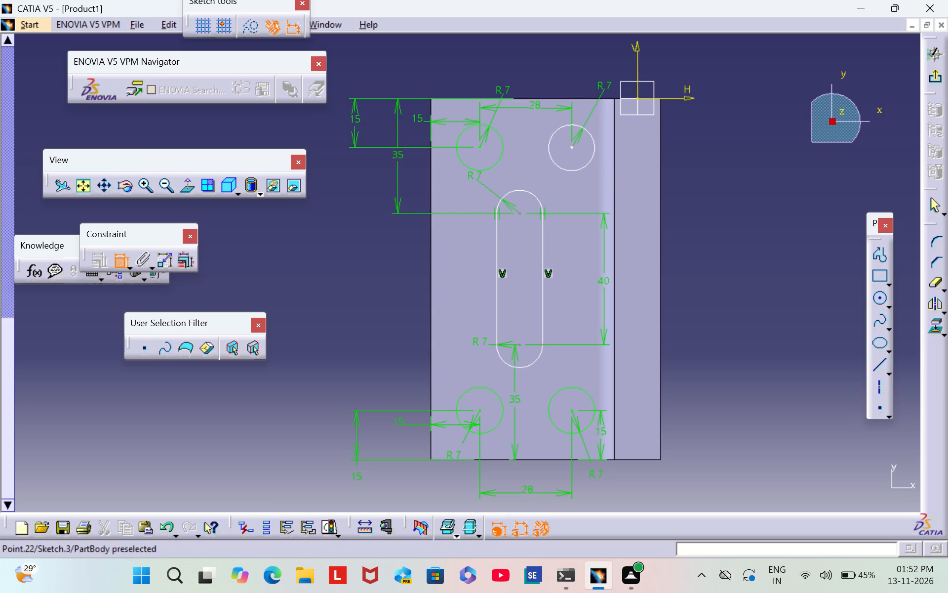
{"action": "left_click", "coordinate": [571, 147]}
{"action": "left_click", "coordinate": [600, 123]}
{"action": "double_click", "coordinate": [601, 121]}
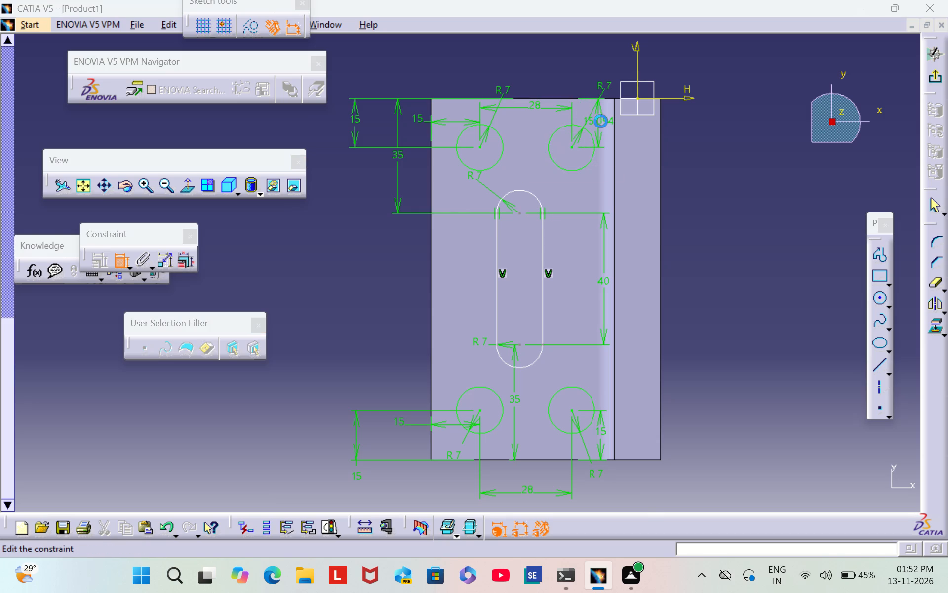
{"action": "key", "text": "BackSpace"}
{"action": "type", "text": "15"}
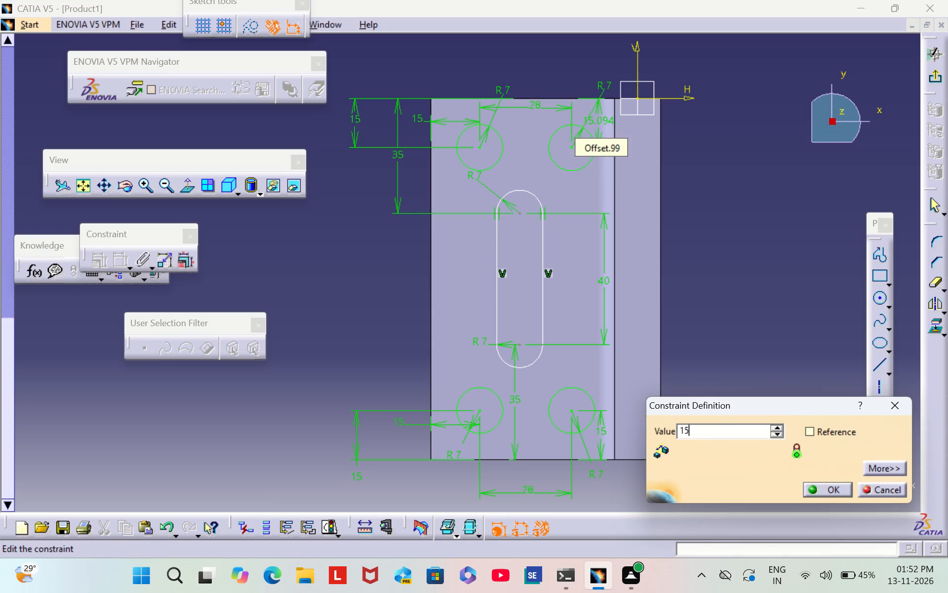
{"action": "key", "text": "Return"}
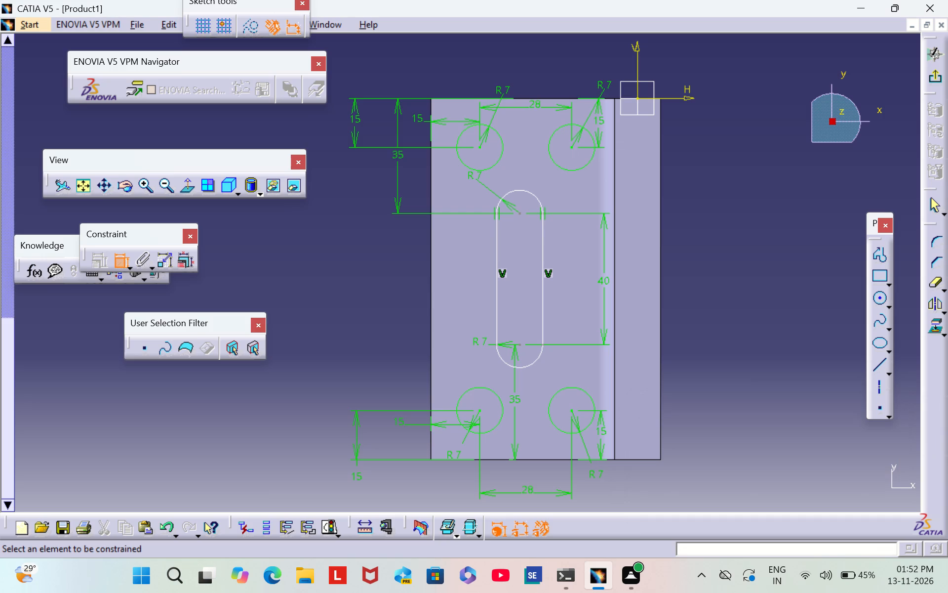
Exit the sketch and cut its slot and four circles through the base with an Up to last pocket.
{"action": "left_click", "coordinate": [932, 77]}
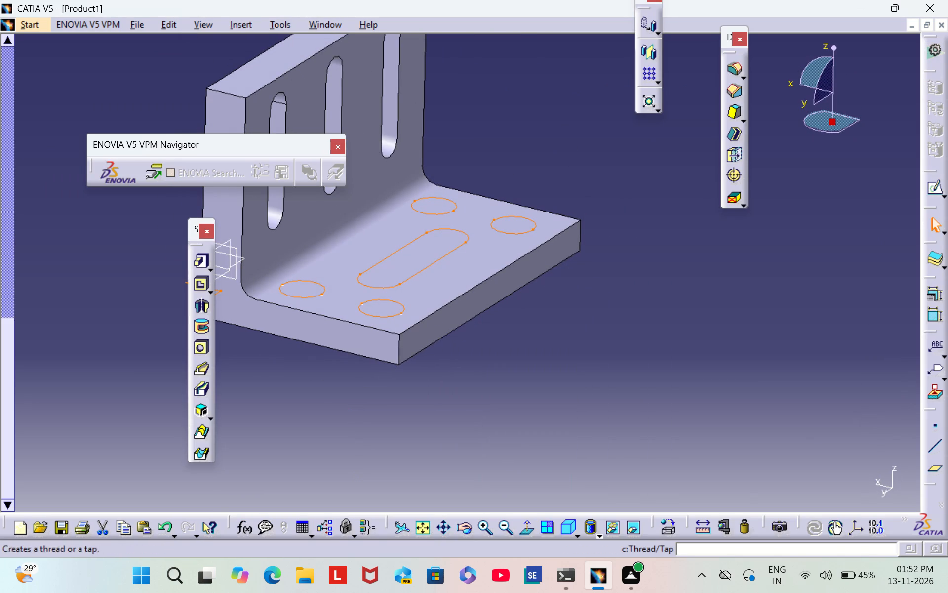
{"action": "left_click", "coordinate": [270, 362]}
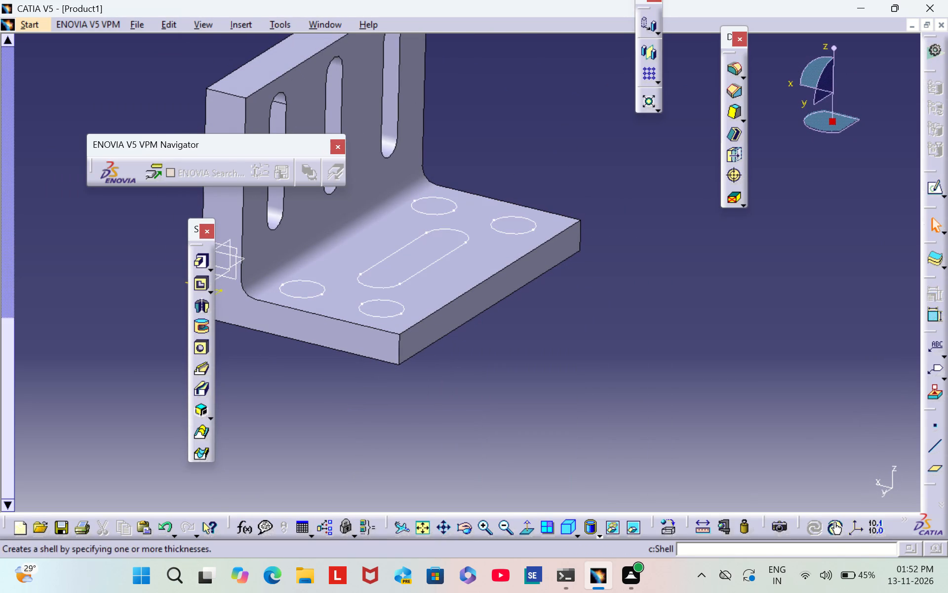
{"action": "left_click", "coordinate": [199, 287]}
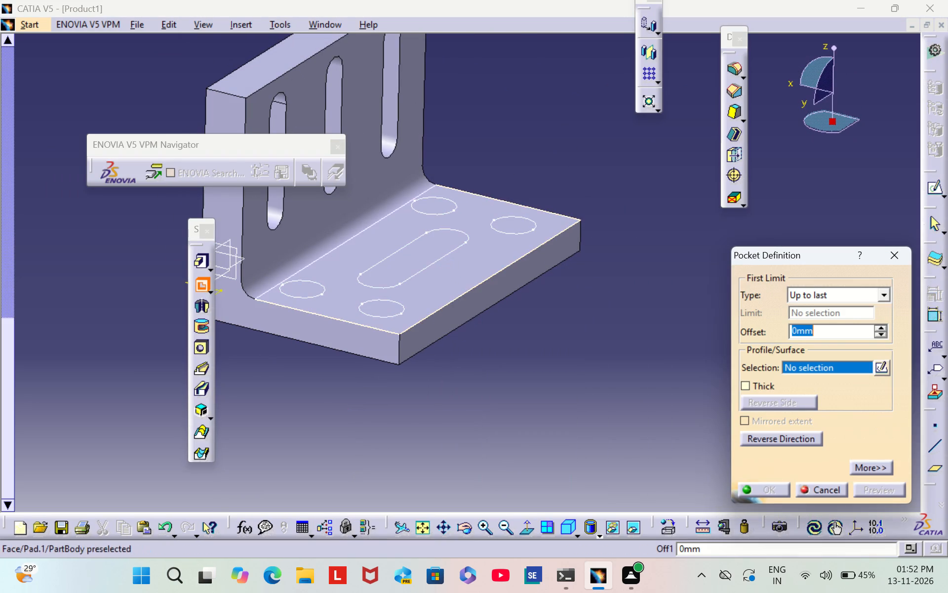
{"action": "left_click", "coordinate": [434, 260]}
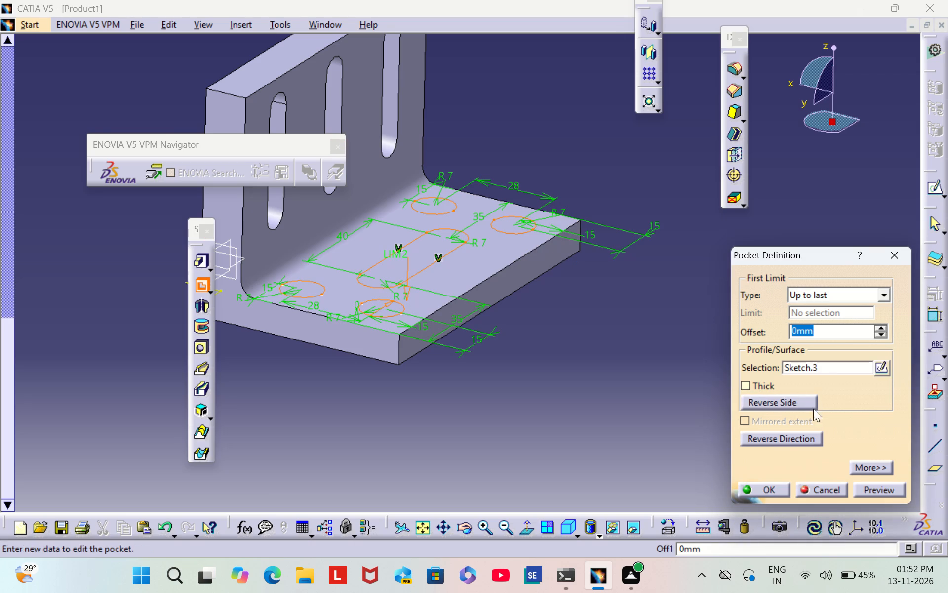
{"action": "left_click", "coordinate": [773, 490]}
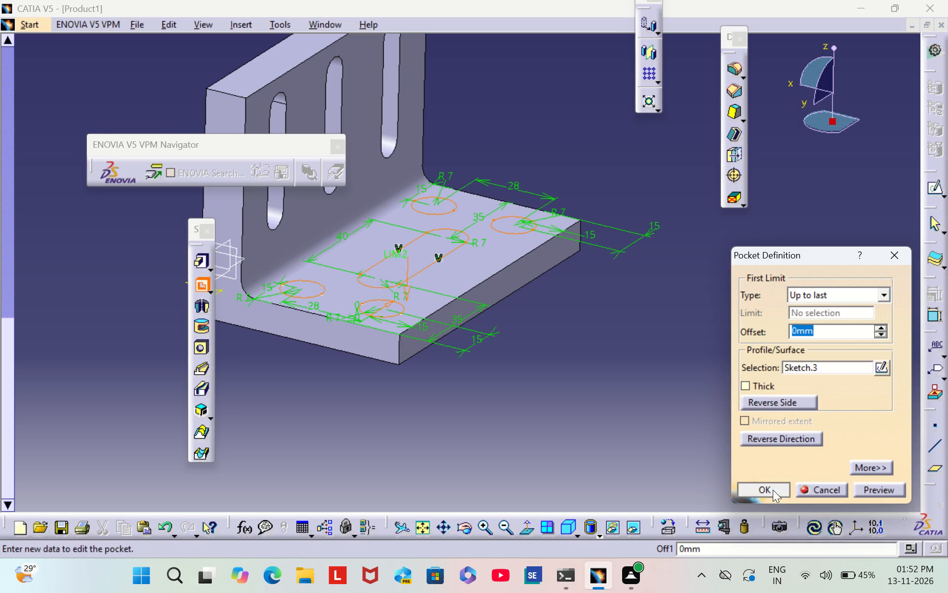
{"action": "left_click", "coordinate": [664, 360]}
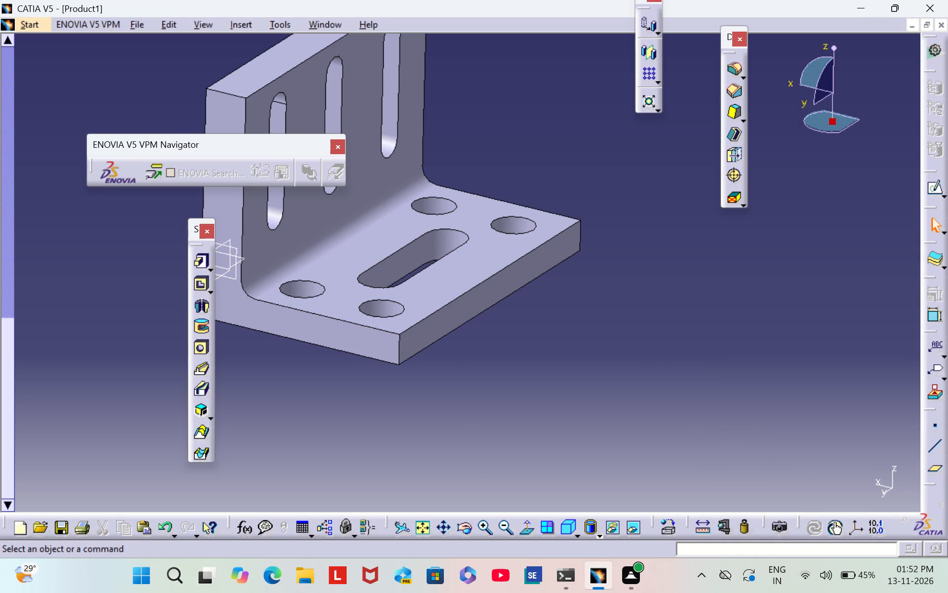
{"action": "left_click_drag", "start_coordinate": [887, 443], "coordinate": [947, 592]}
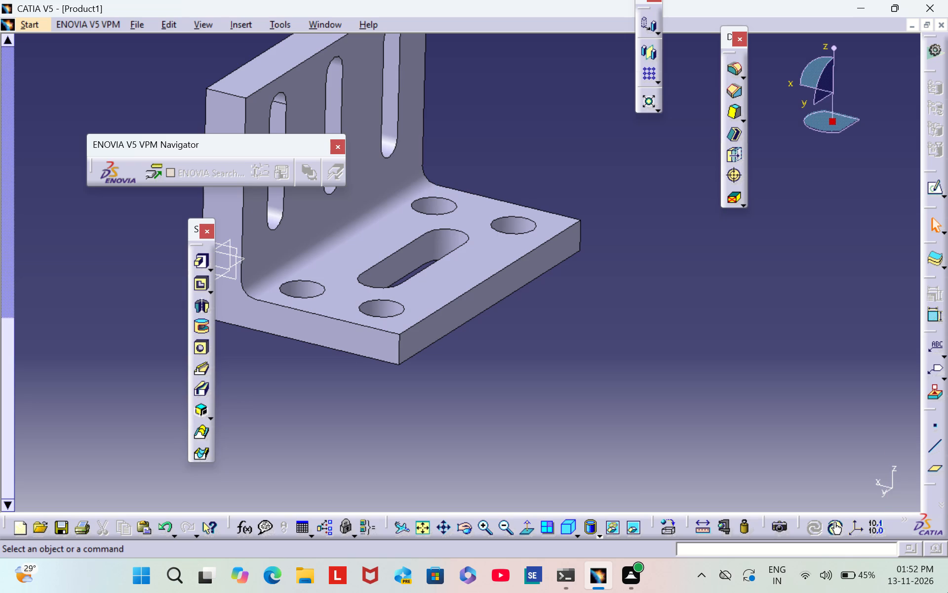
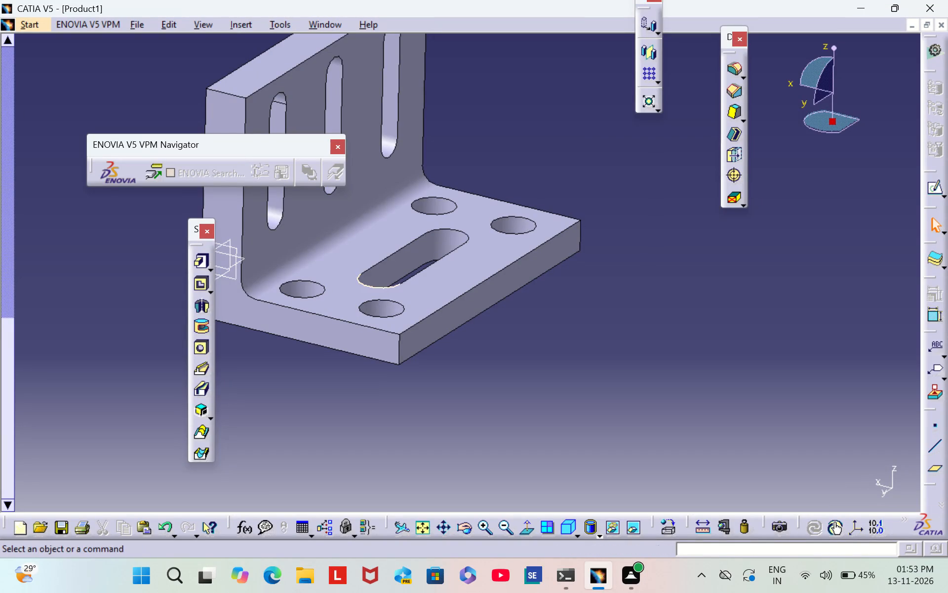
Open the properties of the base's upper face, the one containing the slot and four holes.
{"action": "right_click", "coordinate": [340, 249]}
{"action": "left_click", "coordinate": [401, 307]}
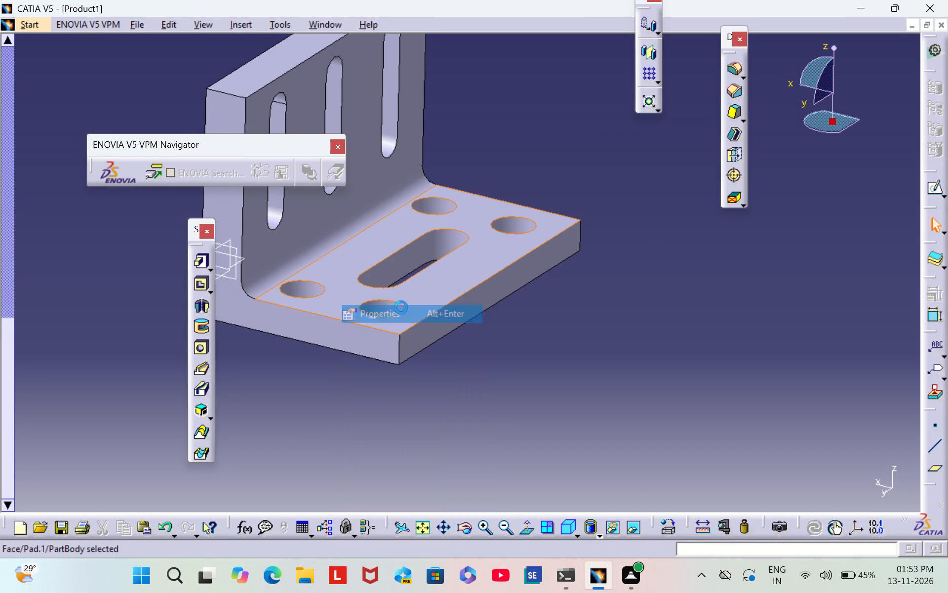
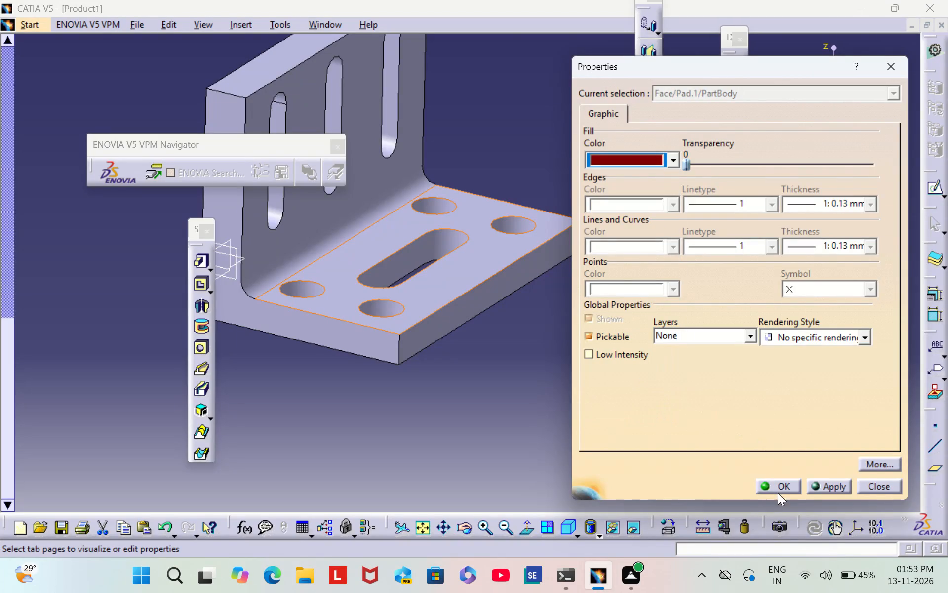
Apply the dark red fill colour to the base's upper face.
{"action": "left_click", "coordinate": [777, 484]}
{"action": "left_click", "coordinate": [659, 388]}
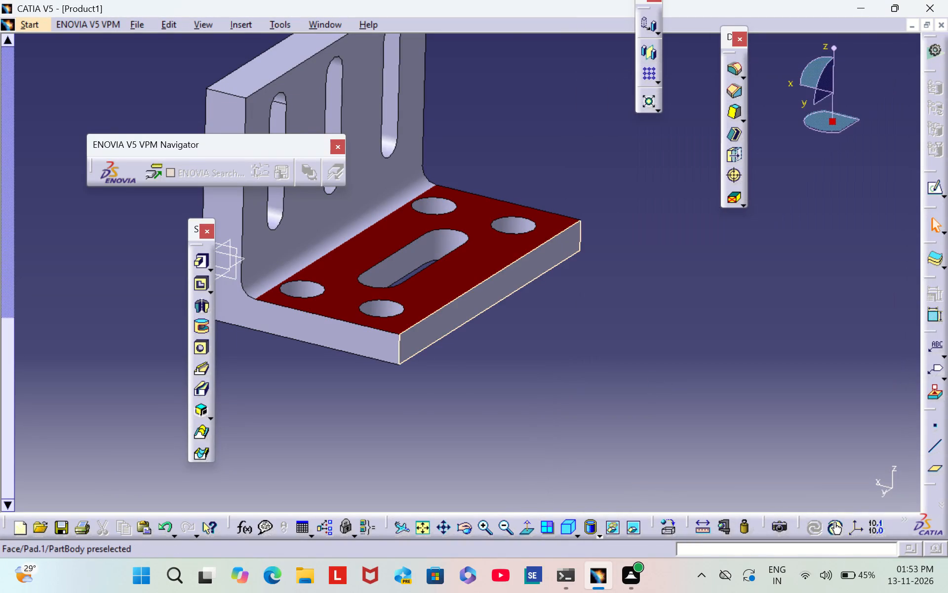
Set the fill colour of the base's long outer edge face, opposite the upright wall, to dark red.
{"action": "right_click", "coordinate": [489, 286]}
{"action": "left_click", "coordinate": [573, 311]}
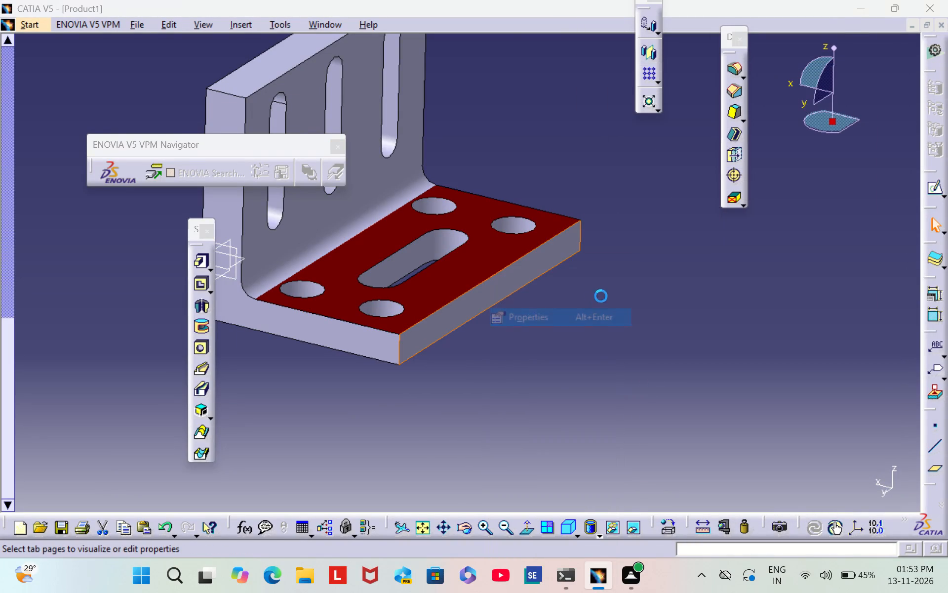
{"action": "left_click", "coordinate": [665, 158]}
{"action": "left_click", "coordinate": [647, 390]}
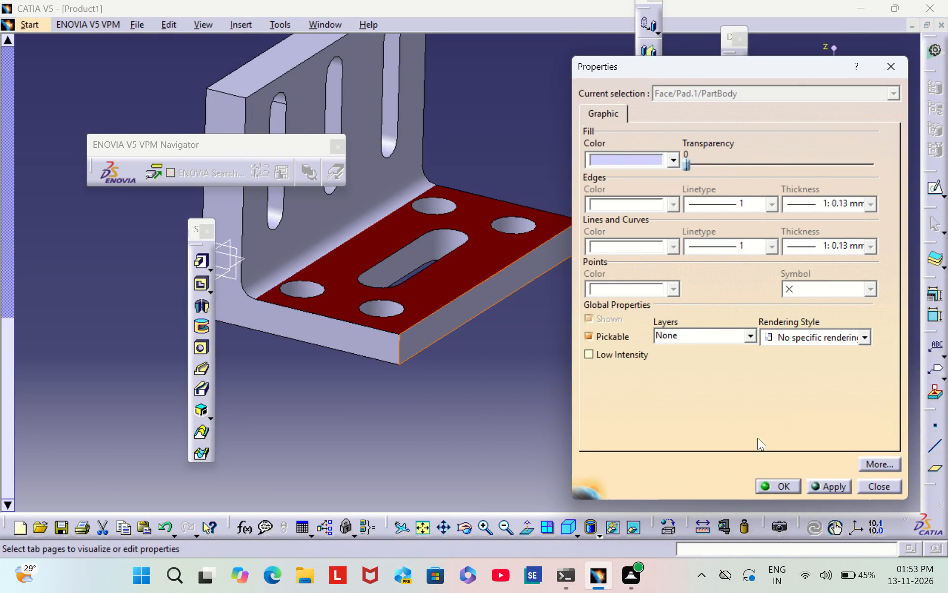
{"action": "left_click", "coordinate": [782, 485]}
{"action": "left_click", "coordinate": [674, 381]}
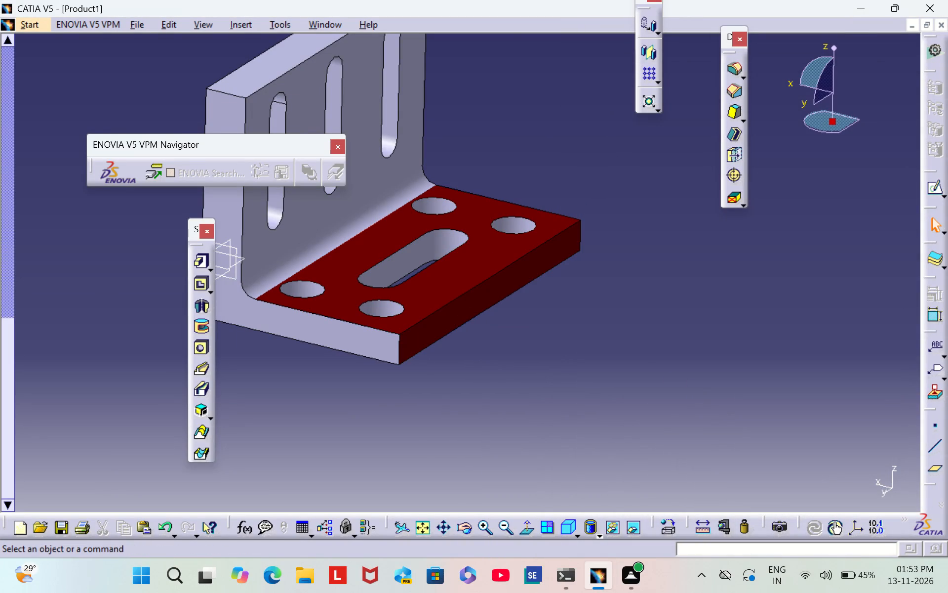
Set the fill colour of the bracket's visible L-shaped side face to dark red.
{"action": "right_click", "coordinate": [223, 190]}
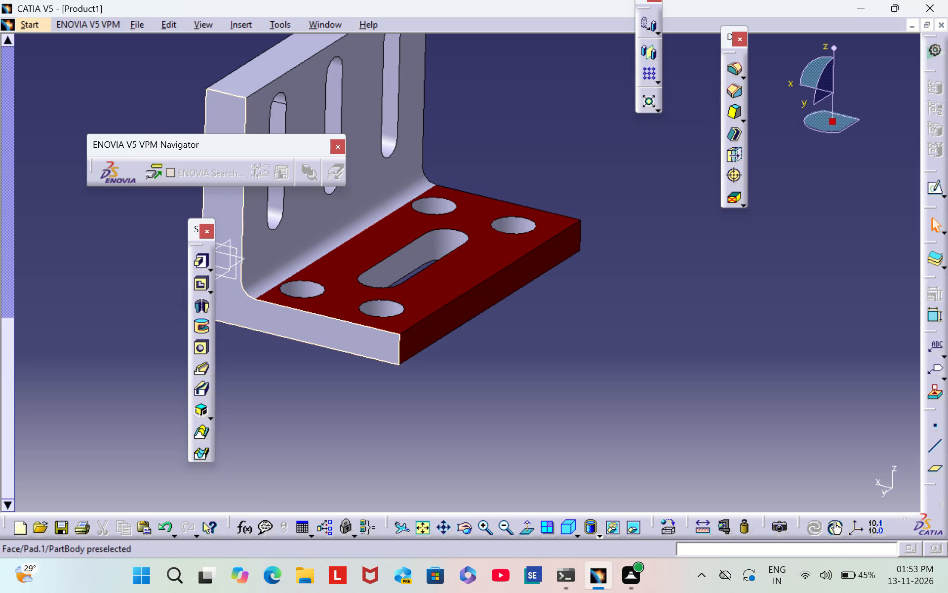
{"action": "right_click", "coordinate": [225, 215]}
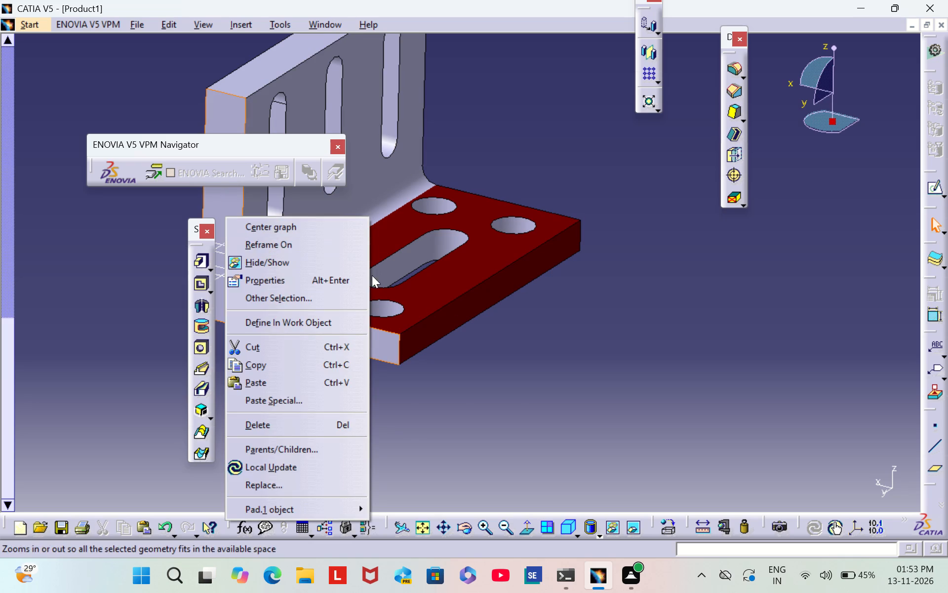
{"action": "left_click", "coordinate": [350, 285]}
{"action": "left_click", "coordinate": [634, 164]}
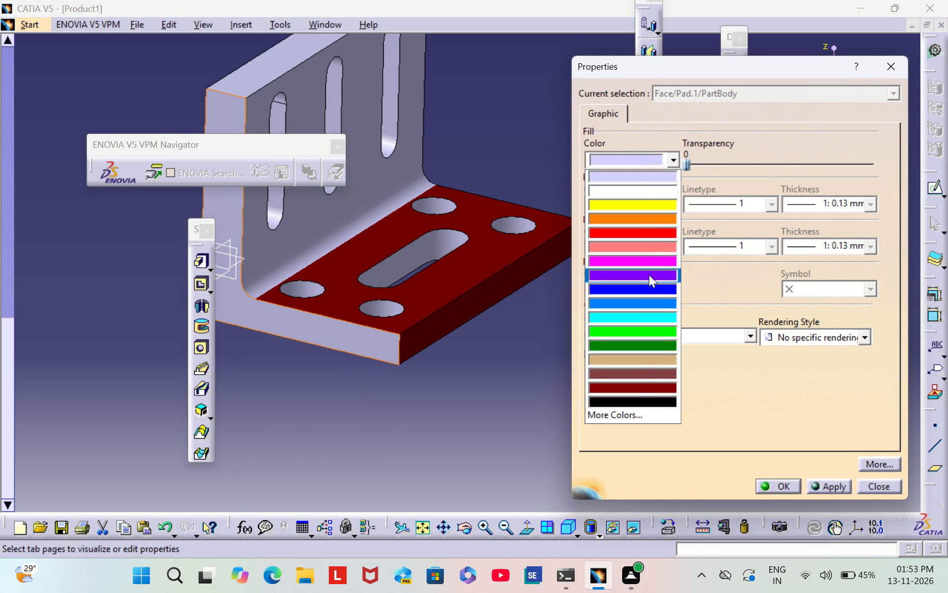
{"action": "left_click", "coordinate": [642, 390]}
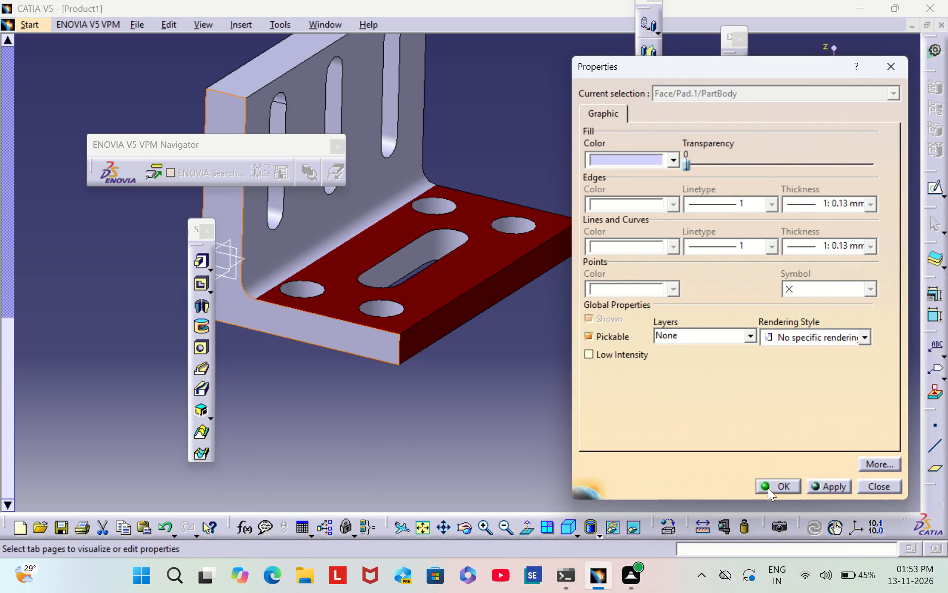
{"action": "left_click", "coordinate": [771, 484]}
{"action": "left_click", "coordinate": [710, 385]}
Set the fill colour of the L-shaped side face at the bracket's opposite end to dark red.
{"action": "middle_click_drag", "start_coordinate": [698, 253], "coordinate": [420, 346]}
{"action": "scroll", "coordinate": [698, 252], "scroll_direction": "down", "scroll_amount": 1}
{"action": "right_click_drag", "start_coordinate": [698, 250], "coordinate": [420, 346]}
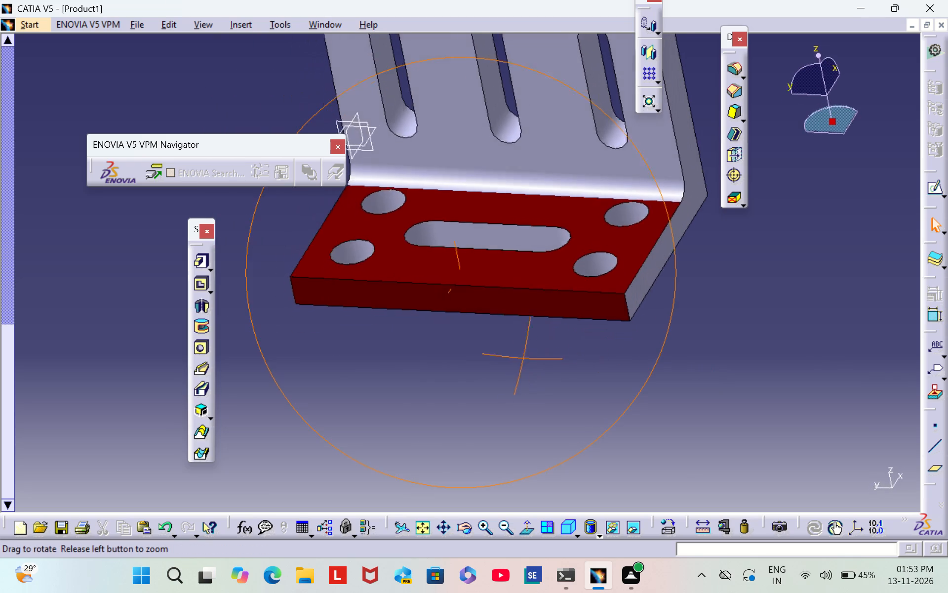
{"action": "right_click_drag", "start_coordinate": [420, 346], "coordinate": [401, 348]}
{"action": "middle_click_drag", "start_coordinate": [420, 346], "coordinate": [401, 349]}
{"action": "middle_click_drag", "start_coordinate": [771, 327], "coordinate": [636, 445]}
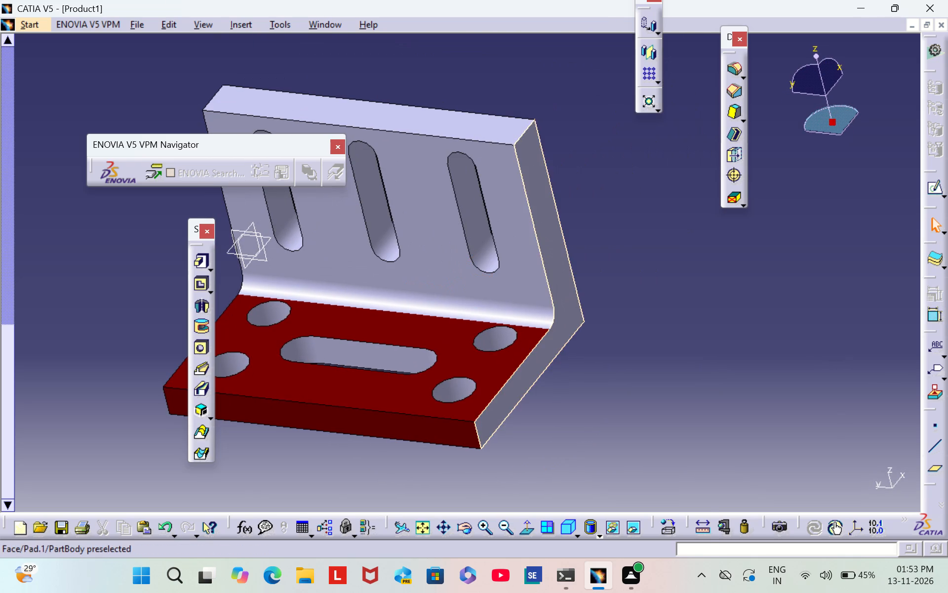
{"action": "right_click", "coordinate": [564, 294]}
{"action": "left_click", "coordinate": [597, 317]}
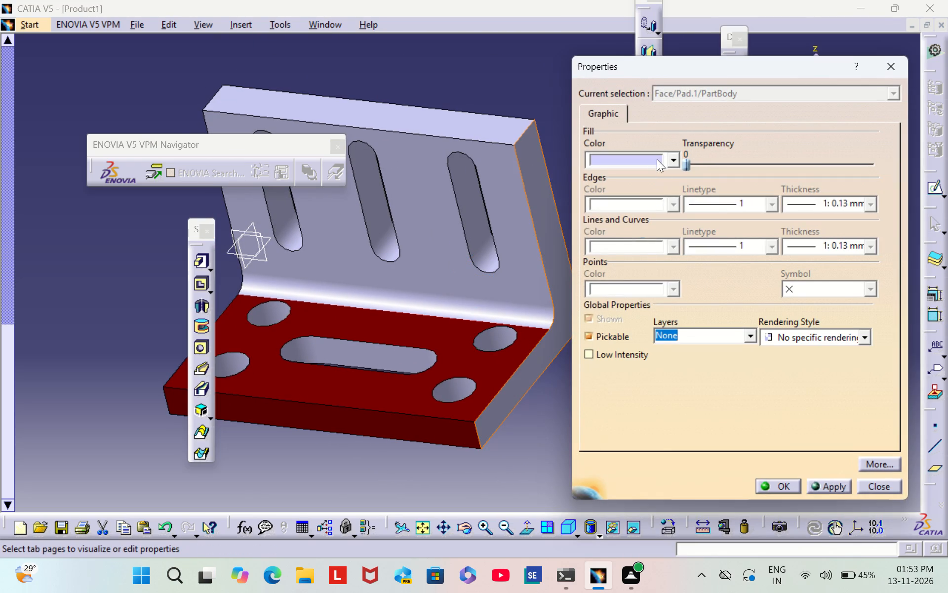
{"action": "left_click", "coordinate": [655, 156]}
{"action": "left_click", "coordinate": [615, 385]}
{"action": "left_click", "coordinate": [779, 481]}
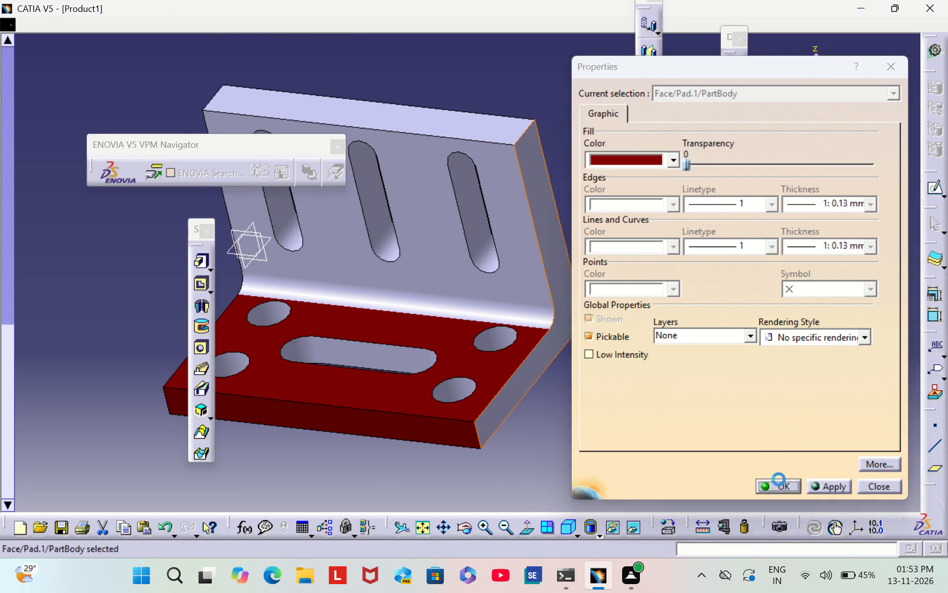
{"action": "left_click", "coordinate": [730, 391]}
Set the fill colour of the upright wall's inner slotted face to dark red.
{"action": "right_click", "coordinate": [457, 279]}
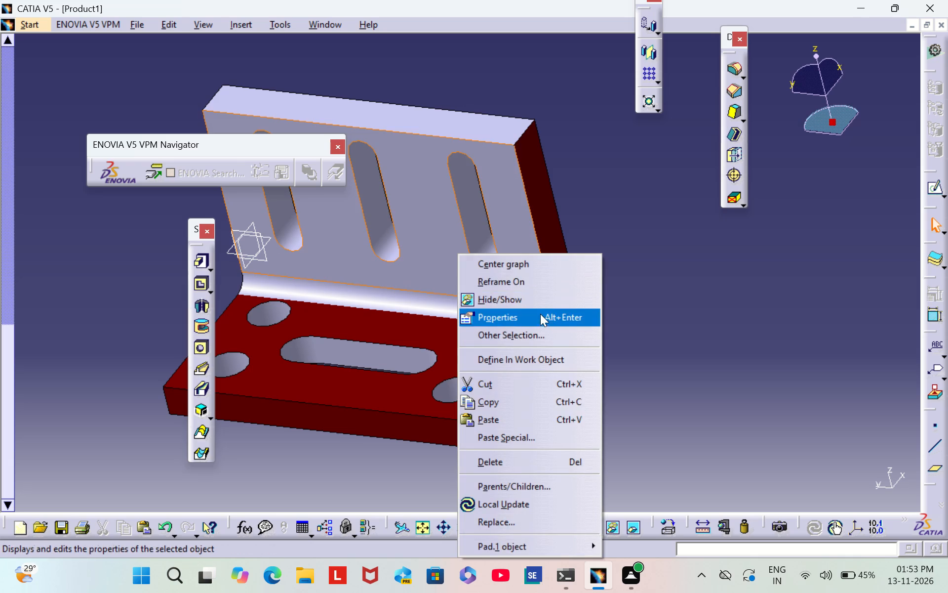
{"action": "left_click", "coordinate": [539, 321]}
{"action": "left_click", "coordinate": [660, 160]}
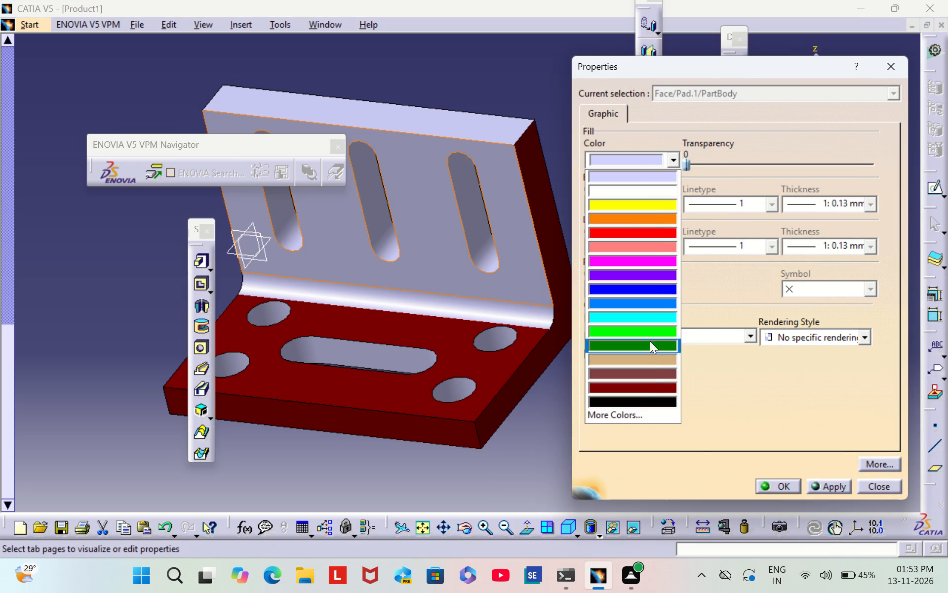
{"action": "left_click", "coordinate": [645, 385]}
{"action": "left_click", "coordinate": [775, 490]}
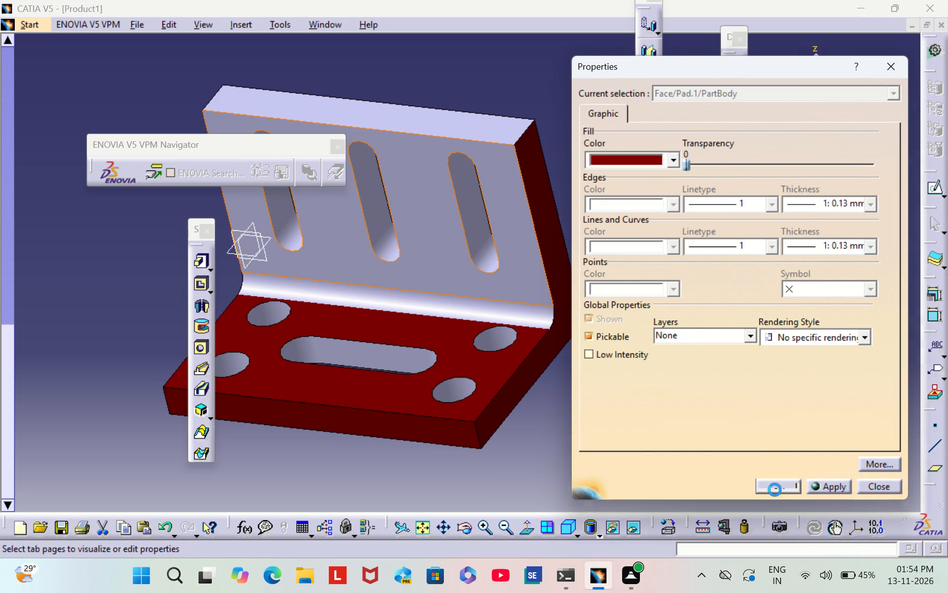
{"action": "left_click", "coordinate": [717, 358]}
Set the fill colour of the fillet face between the base and upright wall to dark red.
{"action": "right_click", "coordinate": [481, 317]}
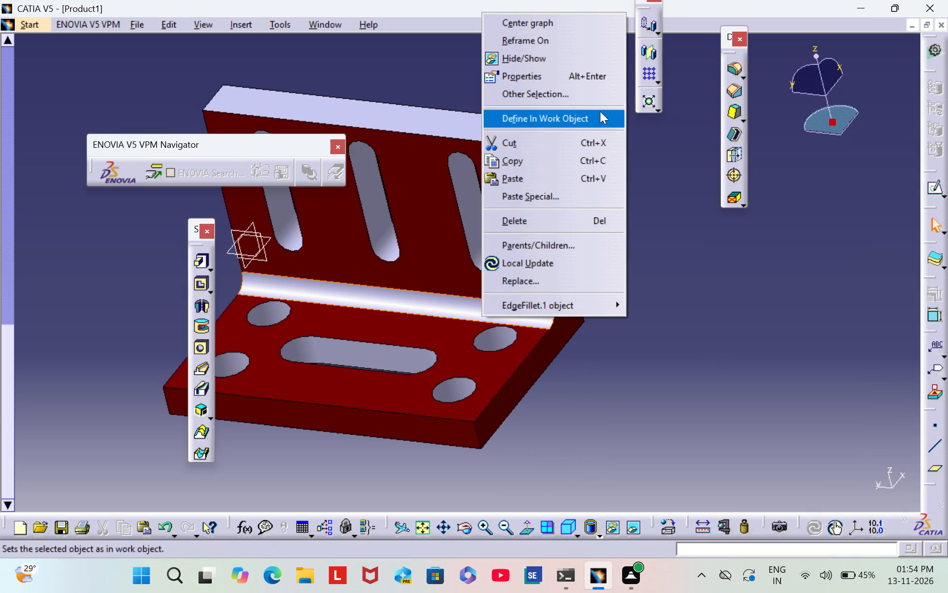
{"action": "left_click", "coordinate": [586, 75]}
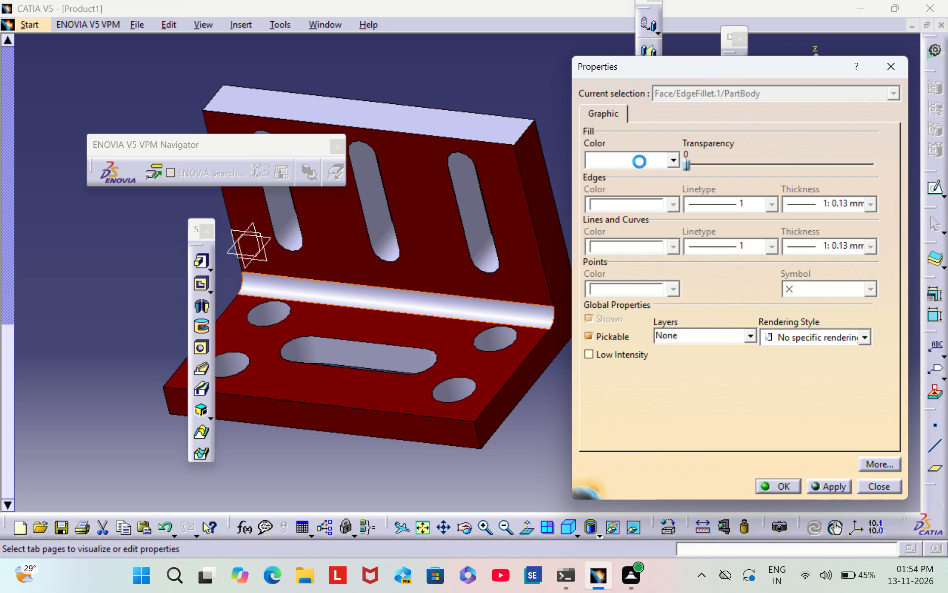
{"action": "left_click", "coordinate": [639, 162]}
{"action": "left_click", "coordinate": [660, 389]}
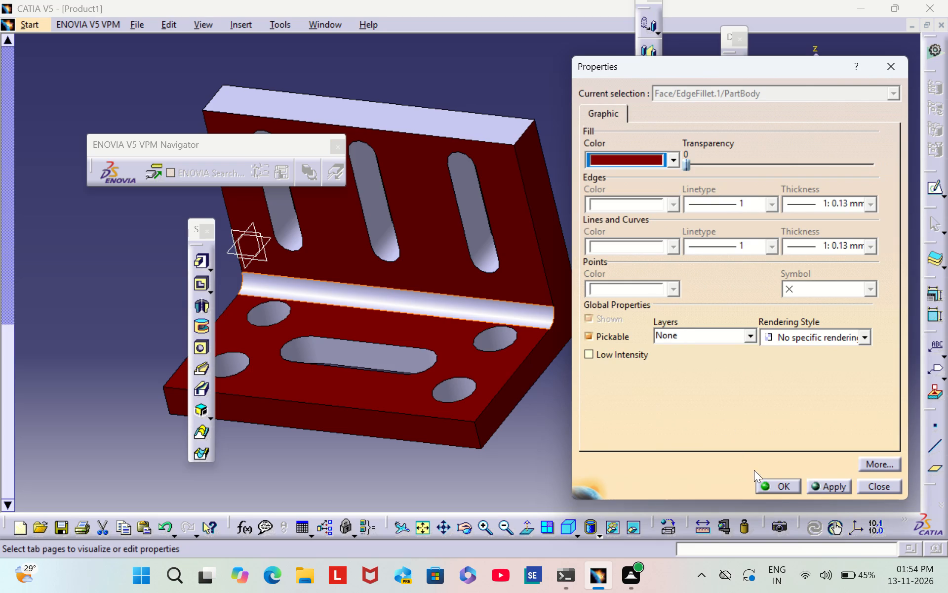
{"action": "left_click", "coordinate": [777, 480]}
{"action": "left_click", "coordinate": [728, 332]}
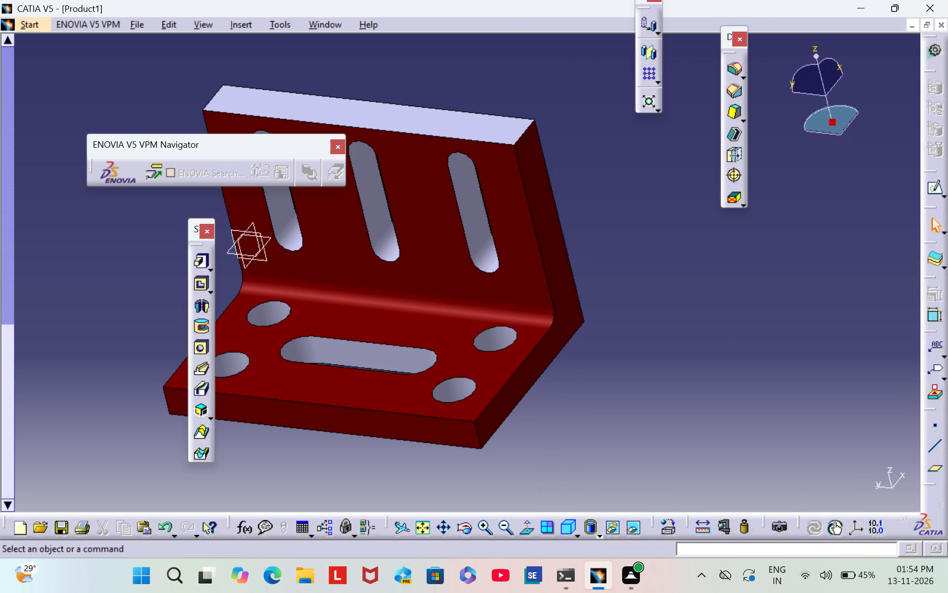
Set the fill colour of the upright wall's narrow top face to dark red.
{"action": "right_click", "coordinate": [428, 118]}
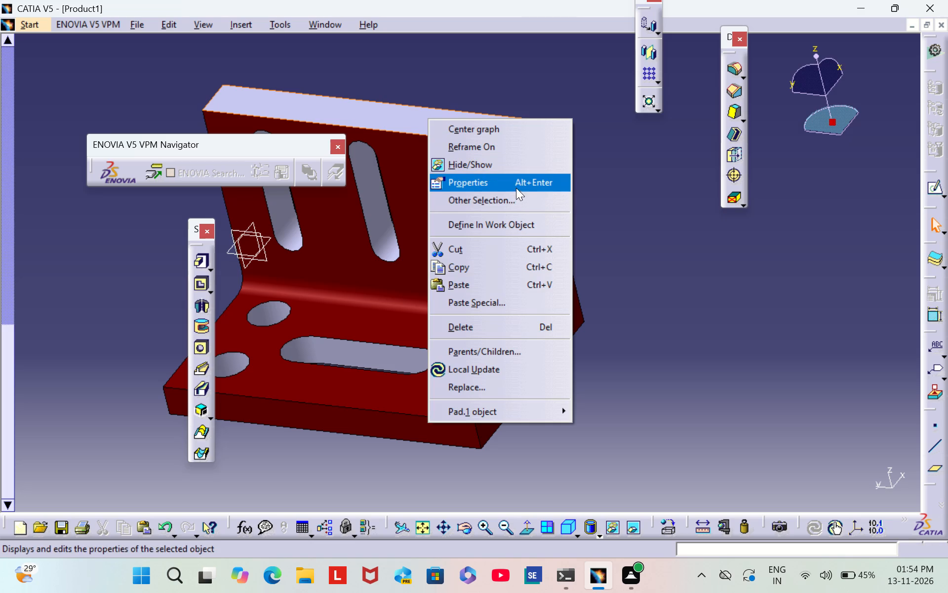
{"action": "left_click", "coordinate": [516, 186]}
{"action": "left_click", "coordinate": [645, 156]}
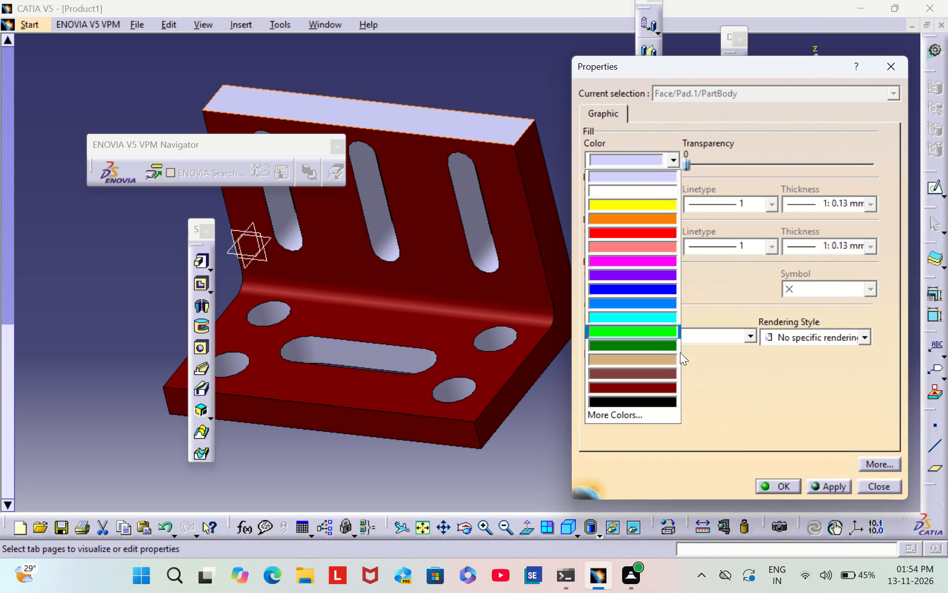
{"action": "left_click", "coordinate": [671, 383]}
{"action": "left_click", "coordinate": [786, 487]}
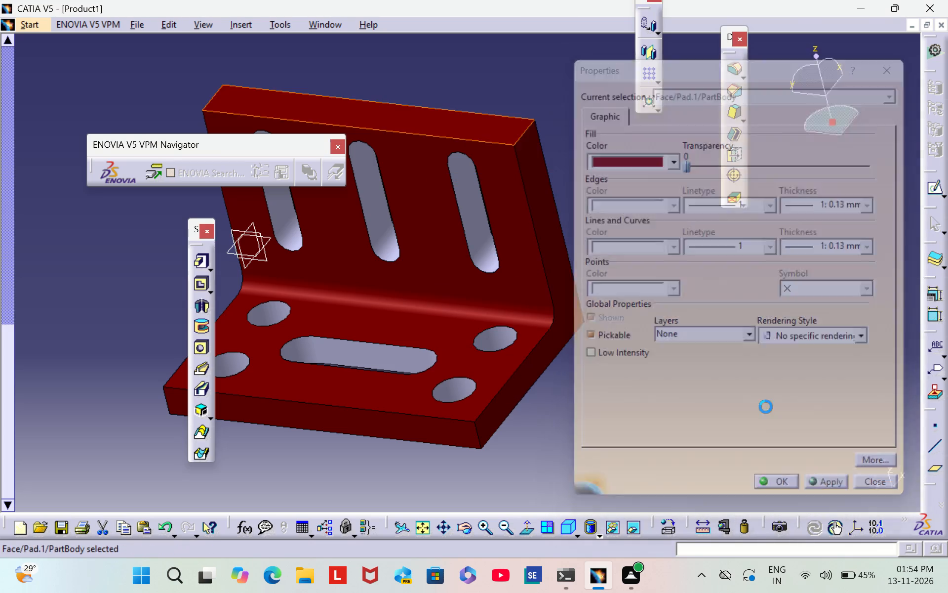
{"action": "left_click", "coordinate": [712, 313]}
Set the fill colour of the upright wall's outer back face to dark red.
{"action": "scroll", "coordinate": [713, 312], "scroll_direction": "down", "scroll_amount": 1}
{"action": "middle_click_drag", "start_coordinate": [714, 310], "coordinate": [329, 396]}
{"action": "right_click_drag", "start_coordinate": [714, 310], "coordinate": [329, 396]}
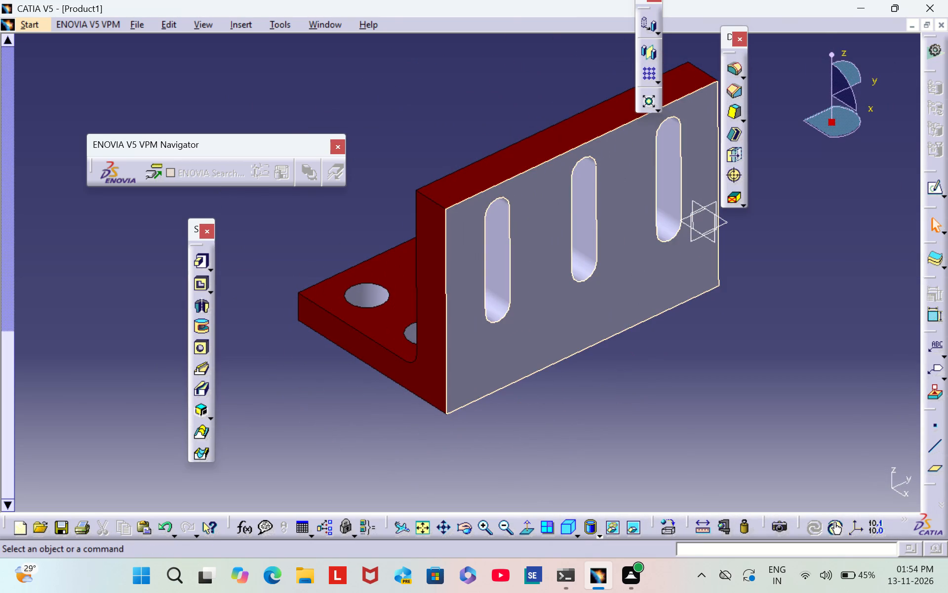
{"action": "right_click", "coordinate": [541, 318]}
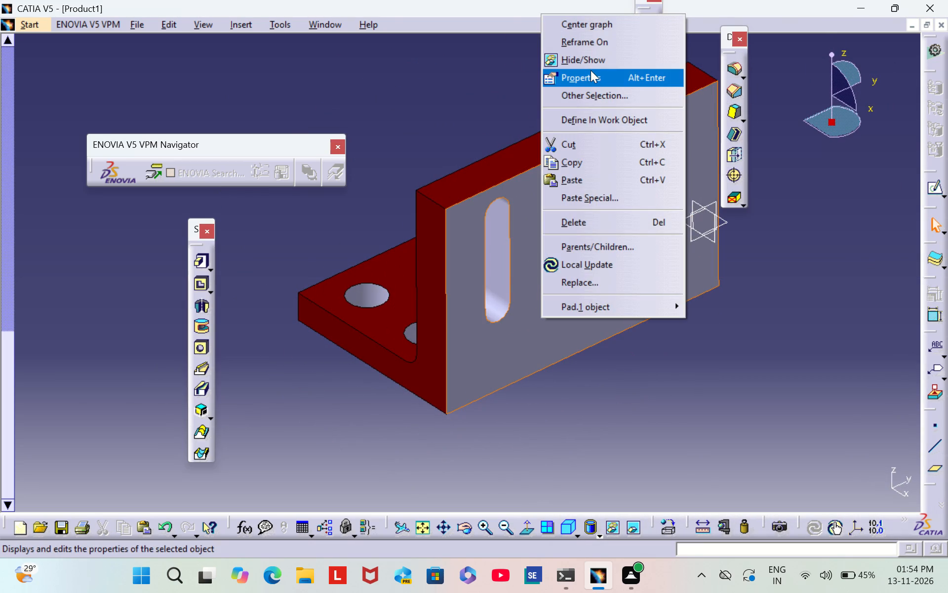
{"action": "left_click", "coordinate": [619, 82]}
{"action": "left_click", "coordinate": [650, 162]}
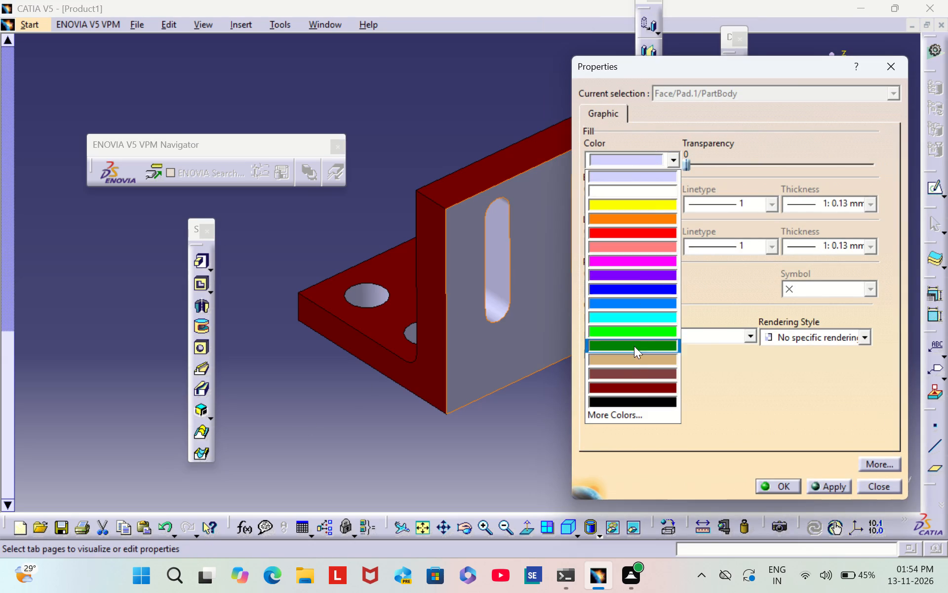
{"action": "left_click", "coordinate": [627, 391]}
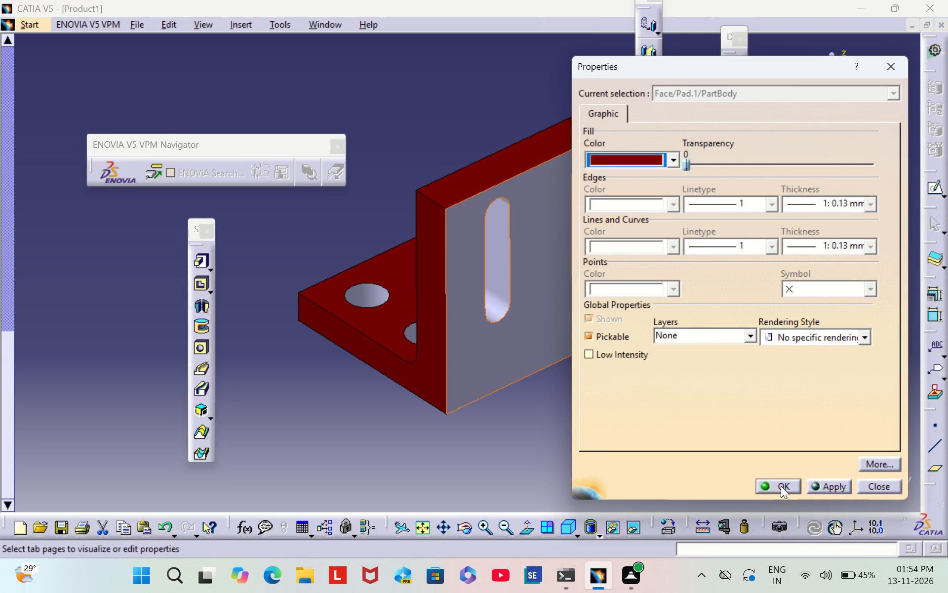
{"action": "left_click", "coordinate": [781, 486]}
{"action": "left_click", "coordinate": [733, 428]}
Set the fill colour of the base's underside to dark red.
{"action": "middle_click_drag", "start_coordinate": [328, 412], "coordinate": [514, 195]}
{"action": "scroll", "coordinate": [329, 411], "scroll_direction": "down", "scroll_amount": 1}
{"action": "right_click_drag", "start_coordinate": [330, 409], "coordinate": [514, 195]}
{"action": "right_click", "coordinate": [460, 368]}
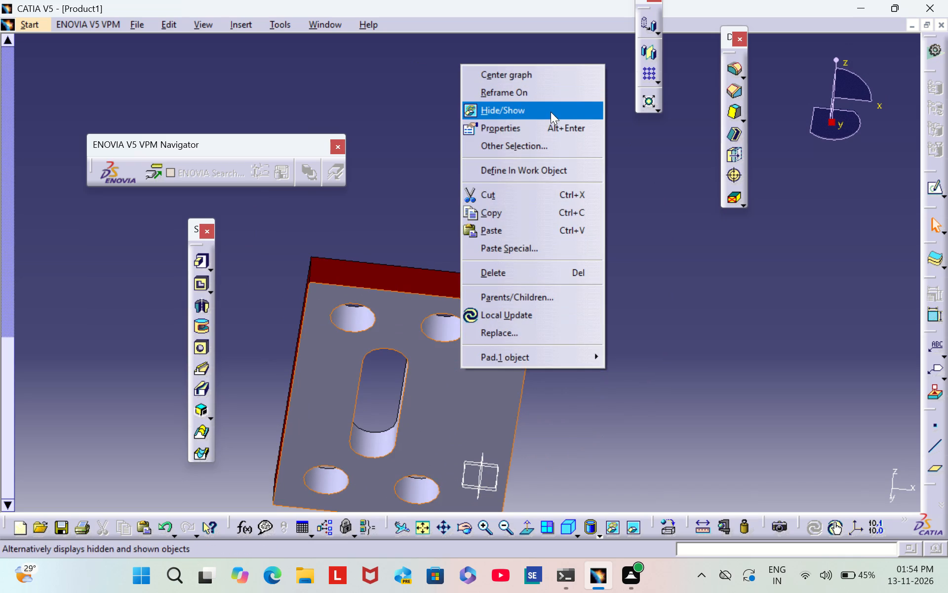
{"action": "left_click", "coordinate": [546, 131]}
{"action": "left_click", "coordinate": [623, 160]}
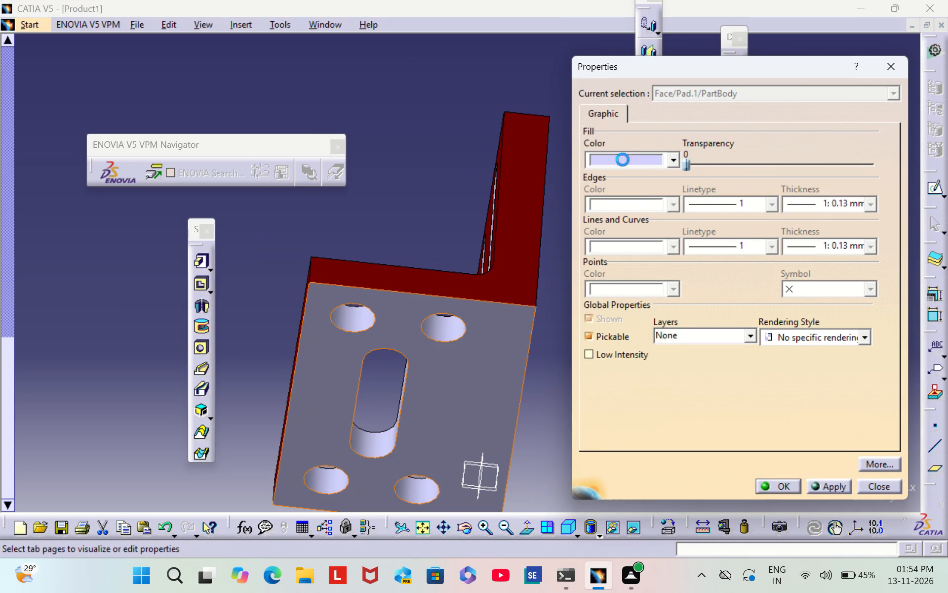
{"action": "left_click", "coordinate": [653, 389]}
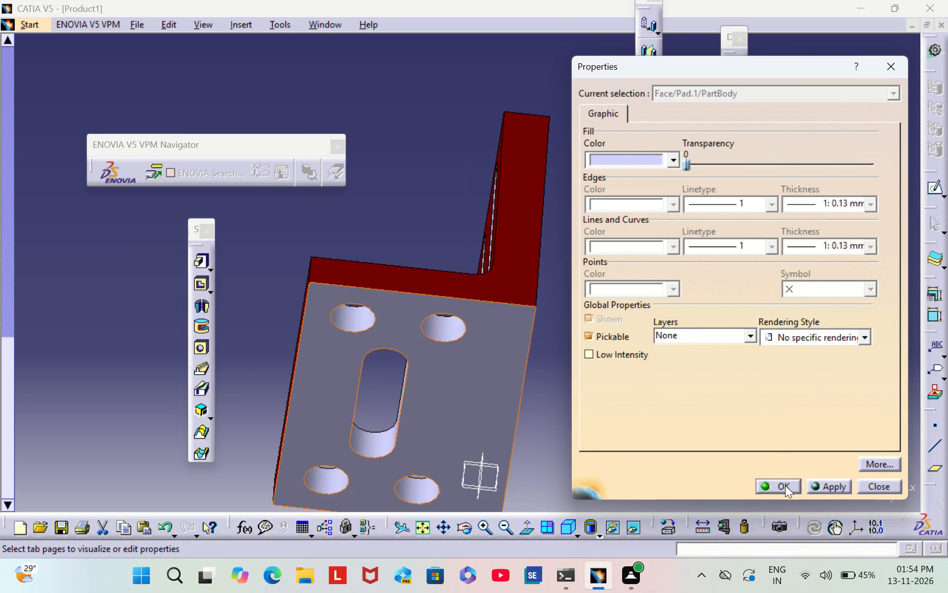
{"action": "left_click", "coordinate": [785, 485]}
{"action": "left_click", "coordinate": [419, 158]}
Set the fill colour of the flat side face inside the upright wall's middle slot to tan.
{"action": "middle_click_drag", "start_coordinate": [427, 157], "coordinate": [440, 183]}
{"action": "scroll", "coordinate": [427, 157], "scroll_direction": "down", "scroll_amount": 1}
{"action": "right_click_drag", "start_coordinate": [428, 157], "coordinate": [440, 183]}
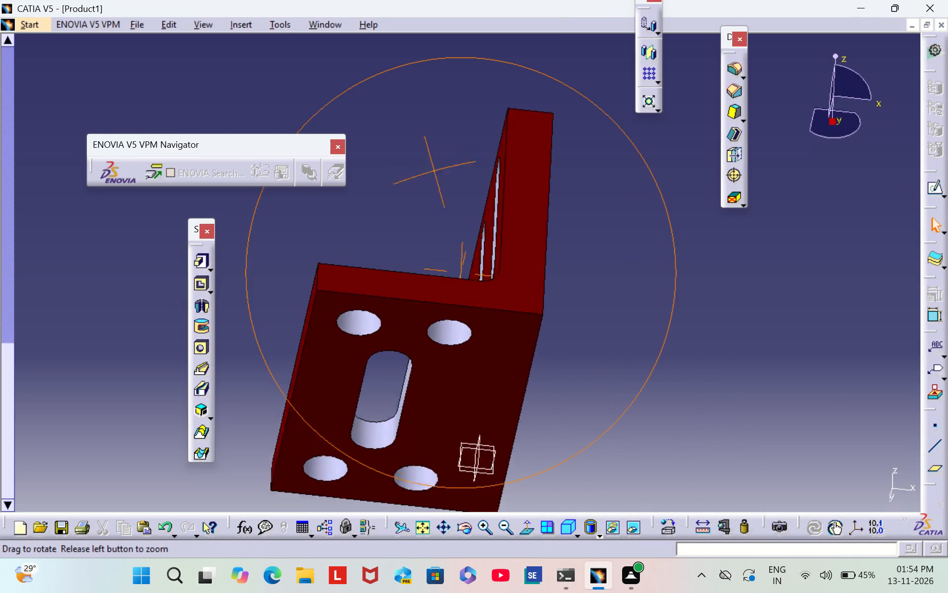
{"action": "right_click_drag", "start_coordinate": [440, 183], "coordinate": [658, 322]}
{"action": "middle_click_drag", "start_coordinate": [440, 183], "coordinate": [658, 322]}
{"action": "middle_click_drag", "start_coordinate": [644, 293], "coordinate": [796, 285]}
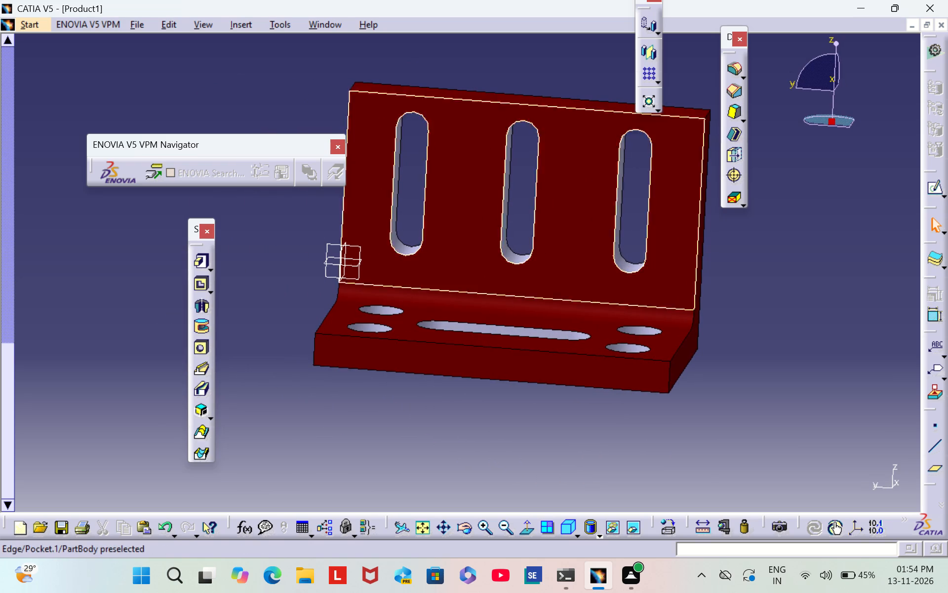
{"action": "scroll", "coordinate": [698, 237], "scroll_direction": "down", "scroll_amount": 1}
{"action": "middle_click_drag", "start_coordinate": [749, 265], "coordinate": [585, 306]}
{"action": "right_click_drag", "start_coordinate": [750, 265], "coordinate": [585, 306]}
{"action": "scroll", "coordinate": [750, 265], "scroll_direction": "down", "scroll_amount": 1}
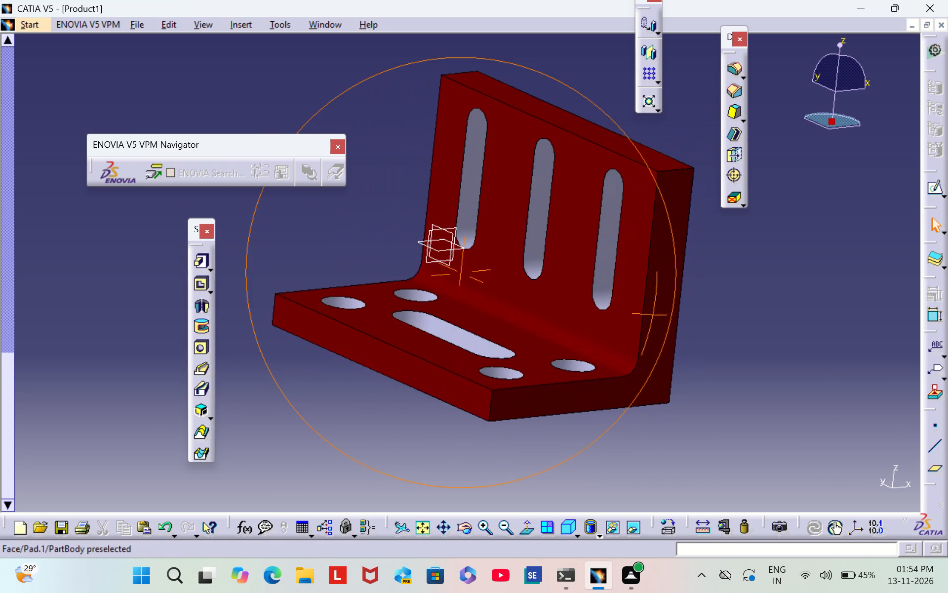
{"action": "right_click", "coordinate": [535, 221]}
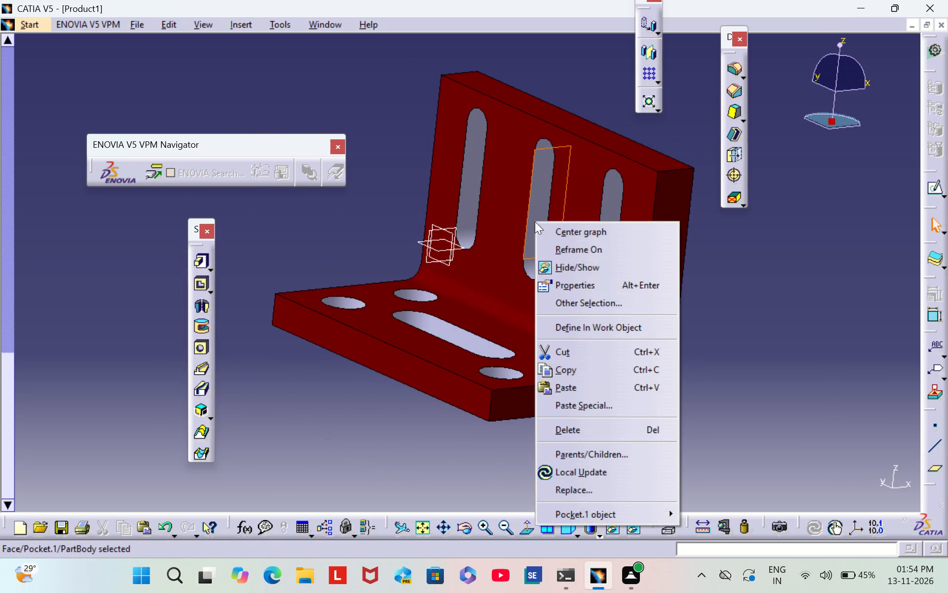
{"action": "left_click", "coordinate": [594, 283]}
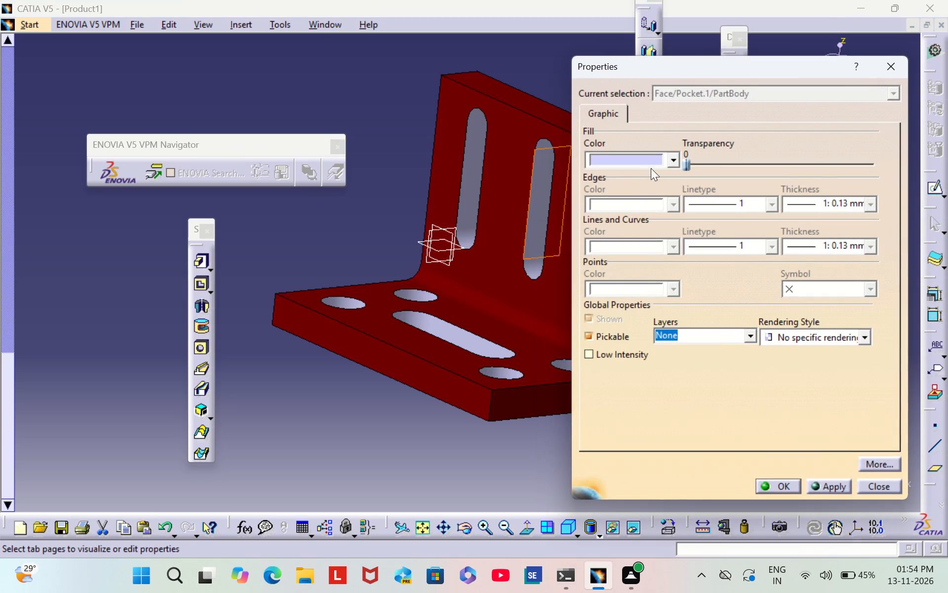
{"action": "left_click", "coordinate": [649, 165]}
{"action": "left_click", "coordinate": [653, 356]}
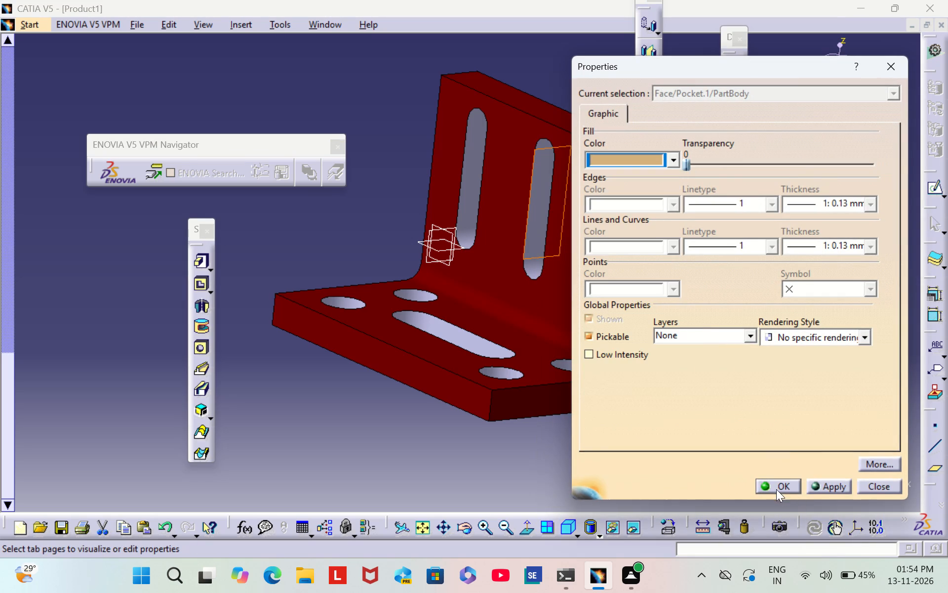
{"action": "left_click", "coordinate": [776, 486]}
{"action": "left_click", "coordinate": [765, 368]}
Set the fill colour of the flat side face inside the wall slot farthest from the reference planes to tan.
{"action": "right_click", "coordinate": [602, 254]}
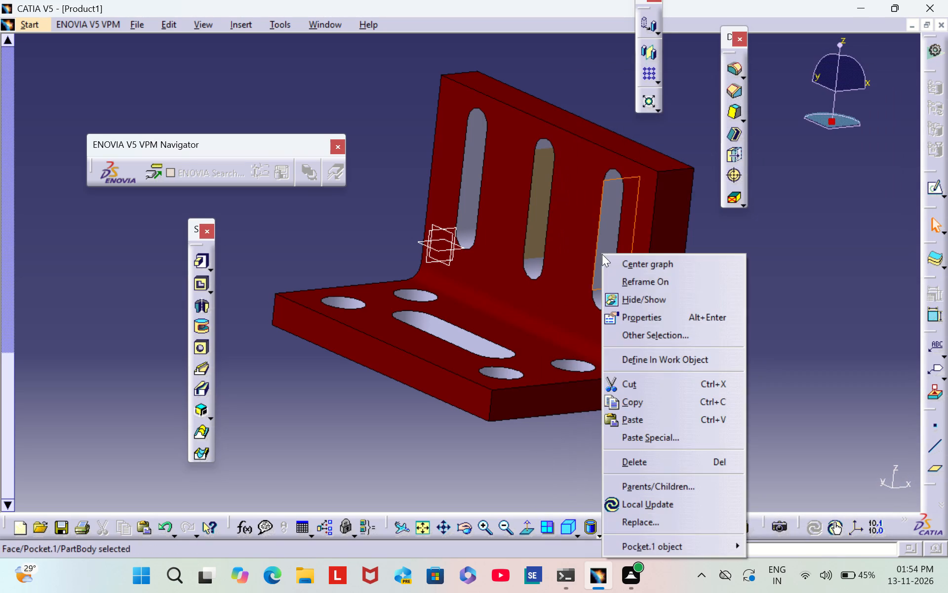
{"action": "left_click", "coordinate": [656, 317]}
{"action": "left_click", "coordinate": [648, 159]}
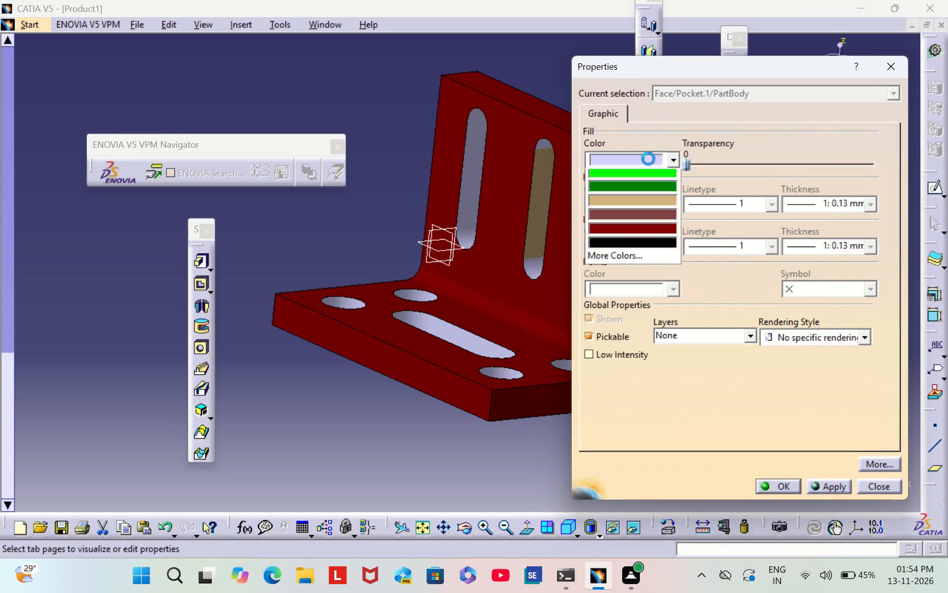
{"action": "left_click", "coordinate": [673, 363]}
{"action": "left_click", "coordinate": [778, 481]}
{"action": "left_click", "coordinate": [748, 354]}
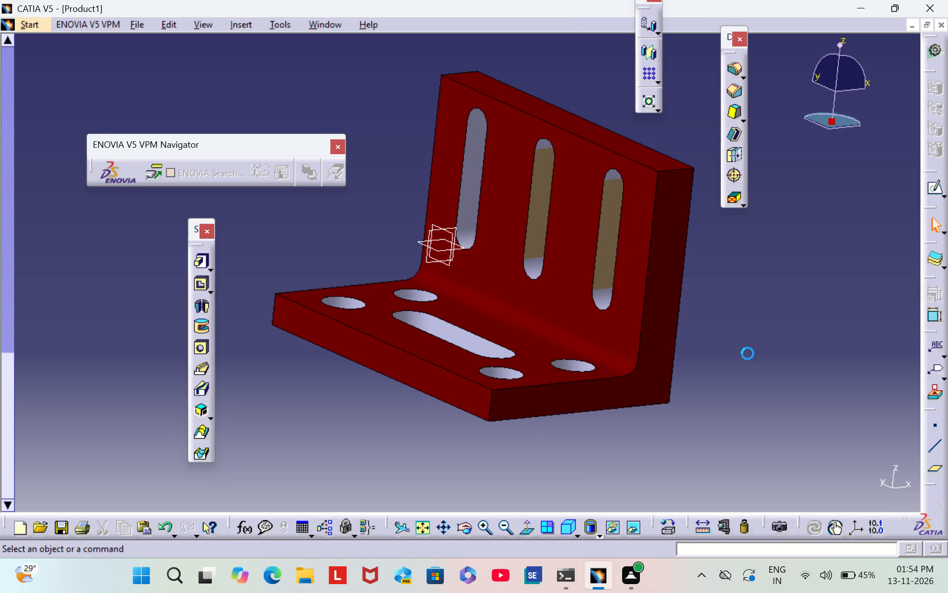
Set the fill colour of the lower rounded face in the wall slot farthest from the reference planes to tan.
{"action": "right_click", "coordinate": [601, 296]}
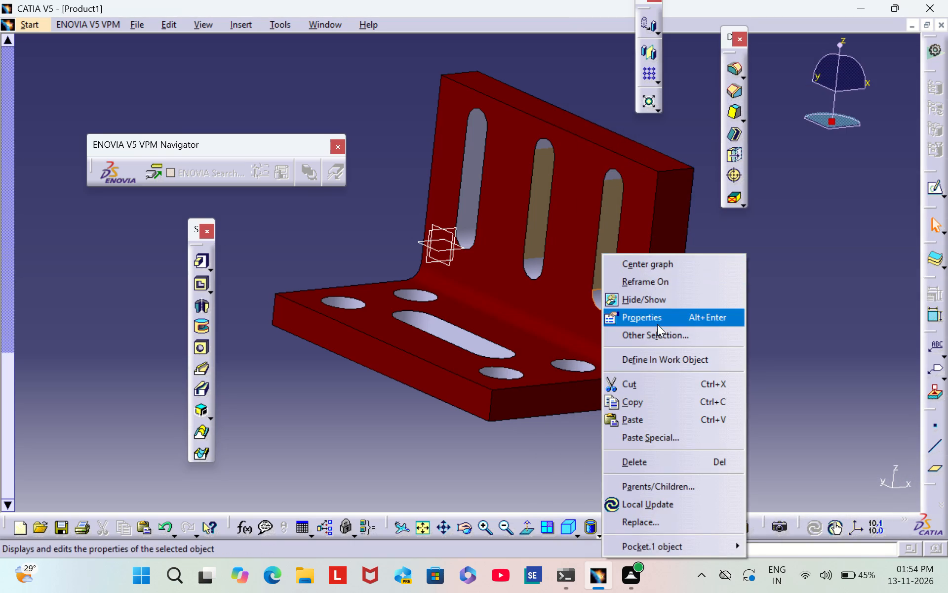
{"action": "left_click", "coordinate": [657, 324]}
{"action": "left_click", "coordinate": [666, 159]}
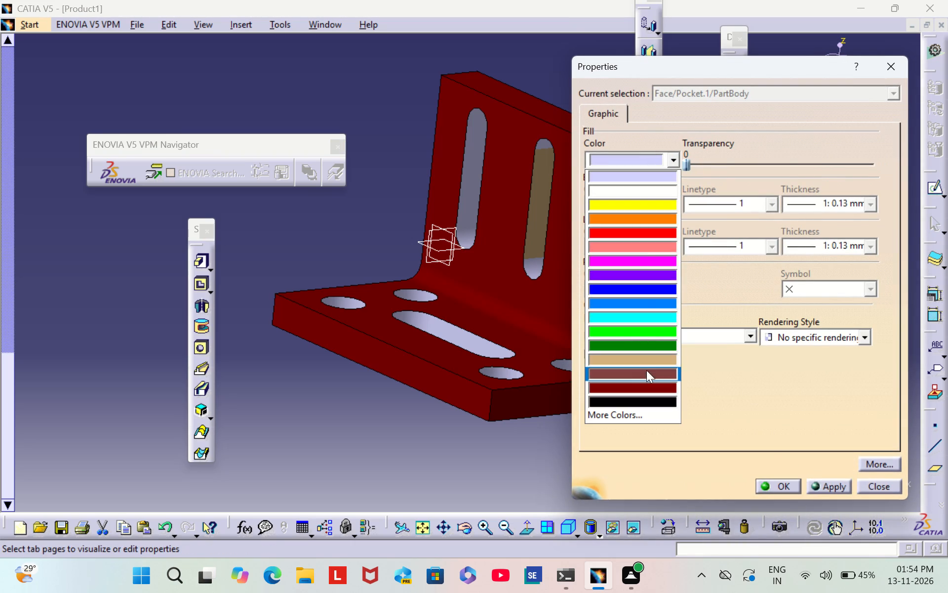
{"action": "left_click", "coordinate": [645, 356]}
{"action": "left_click", "coordinate": [787, 483]}
{"action": "left_click", "coordinate": [770, 416]}
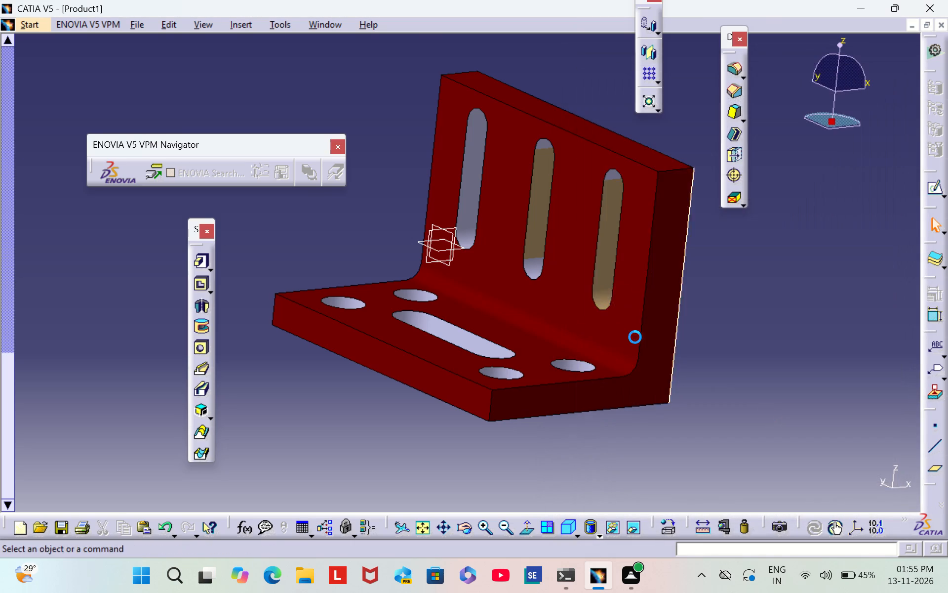
Set the fill colour of the lower rounded face in the wall's middle slot to tan.
{"action": "right_click", "coordinate": [531, 266]}
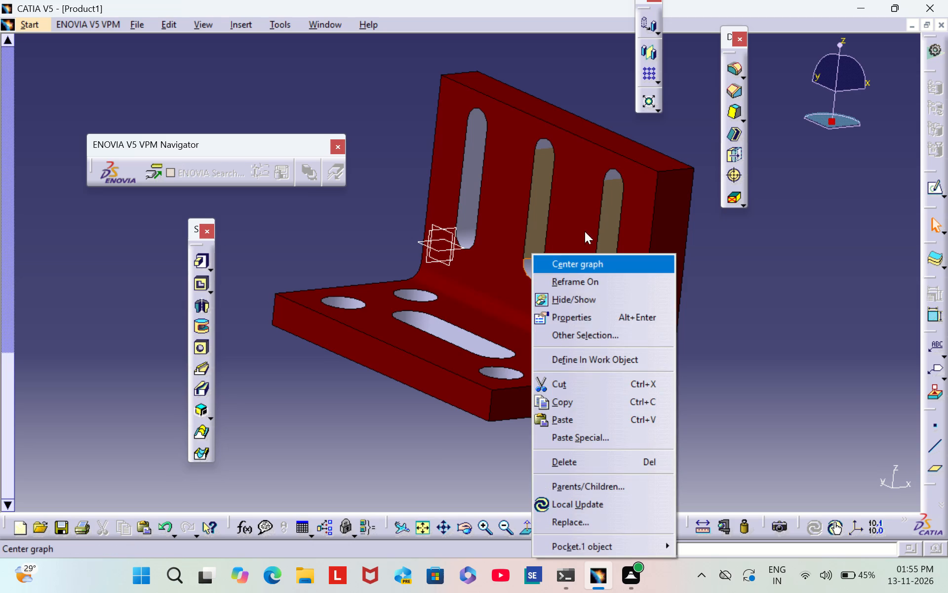
{"action": "left_click", "coordinate": [623, 317]}
{"action": "left_click", "coordinate": [645, 166]}
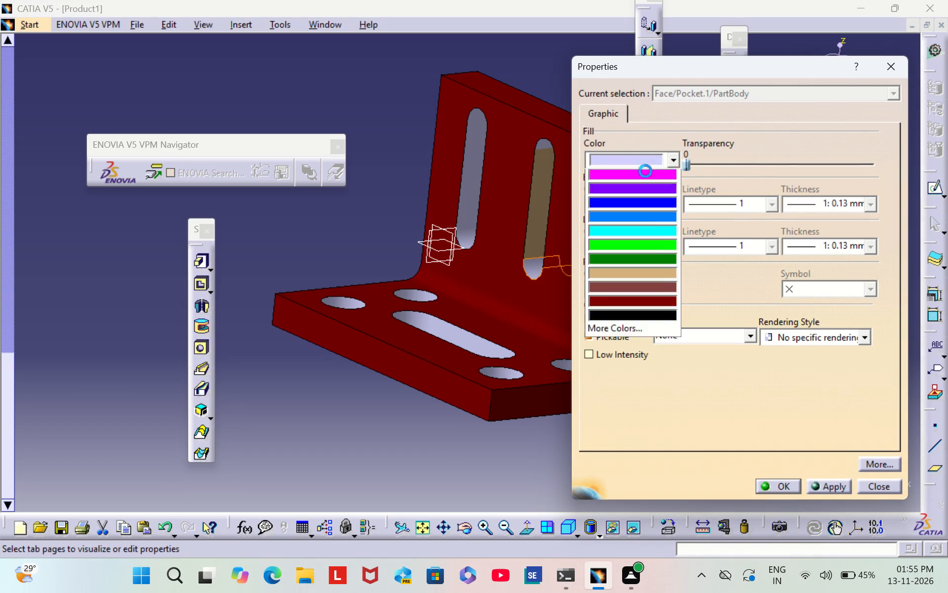
{"action": "left_click", "coordinate": [659, 362]}
{"action": "left_click", "coordinate": [785, 484]}
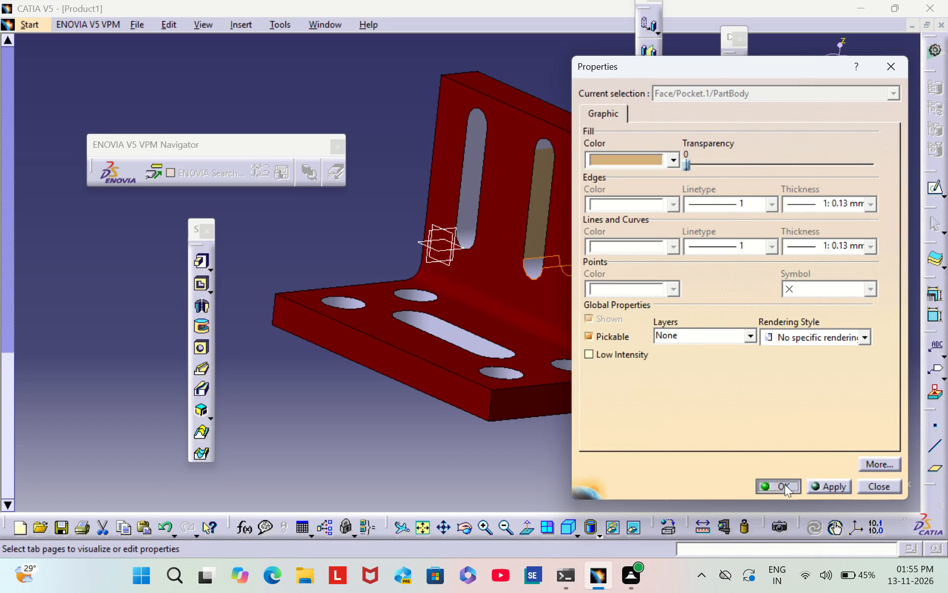
{"action": "left_click", "coordinate": [752, 351]}
Set the fill colour of the flat side face inside the wall slot nearest the reference planes to tan.
{"action": "right_click", "coordinate": [462, 203]}
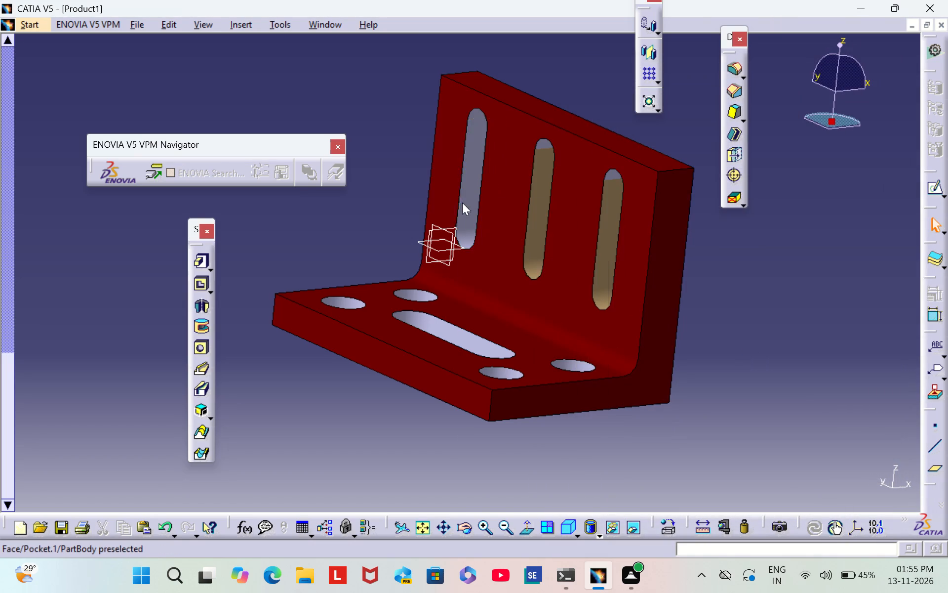
{"action": "left_click", "coordinate": [520, 268]}
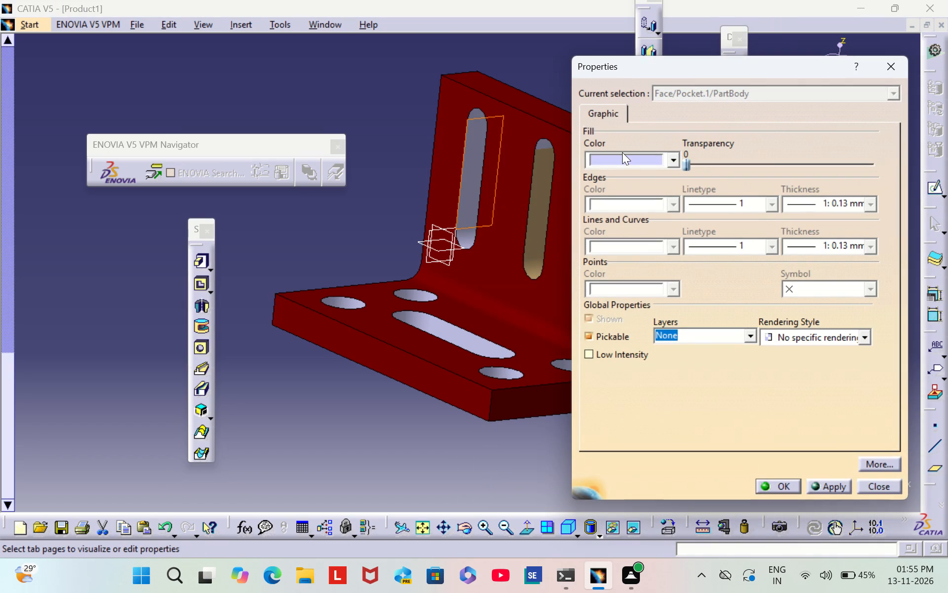
{"action": "left_click", "coordinate": [618, 159]}
{"action": "left_click", "coordinate": [635, 355]}
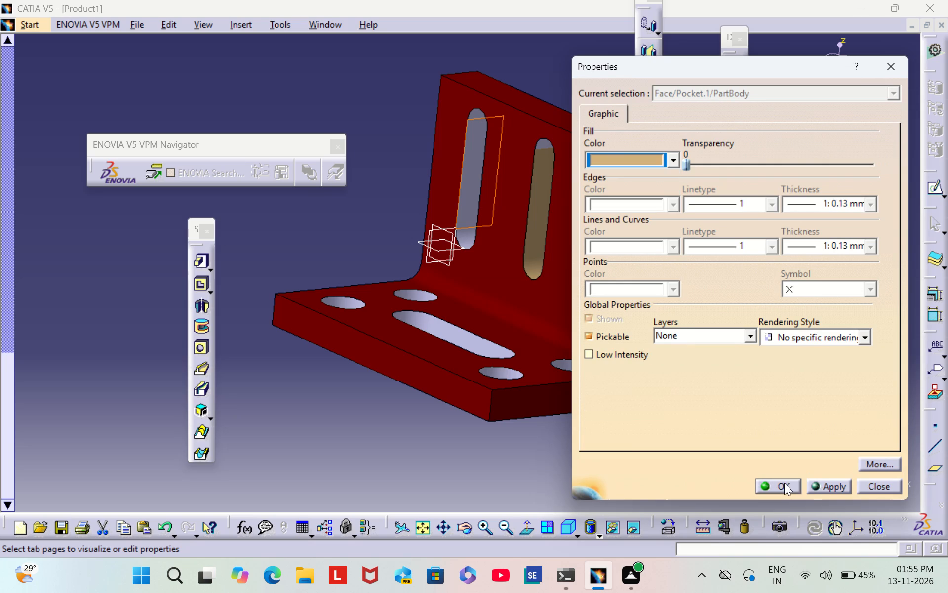
{"action": "left_click", "coordinate": [784, 482]}
{"action": "left_click", "coordinate": [764, 398]}
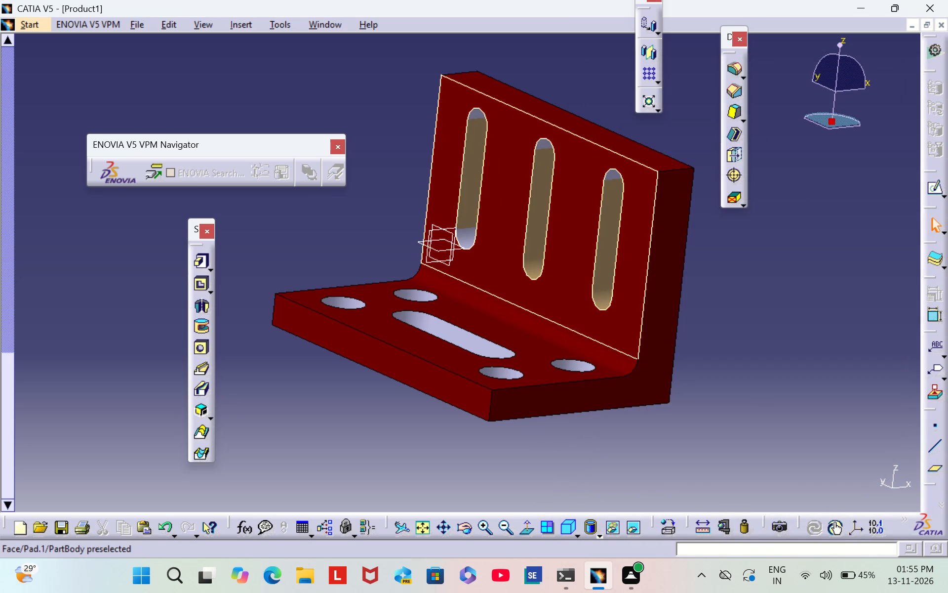
Set the fill colour of the lower rounded face in the wall slot nearest the reference planes to tan.
{"action": "right_click", "coordinate": [465, 232]}
{"action": "left_click", "coordinate": [531, 298]}
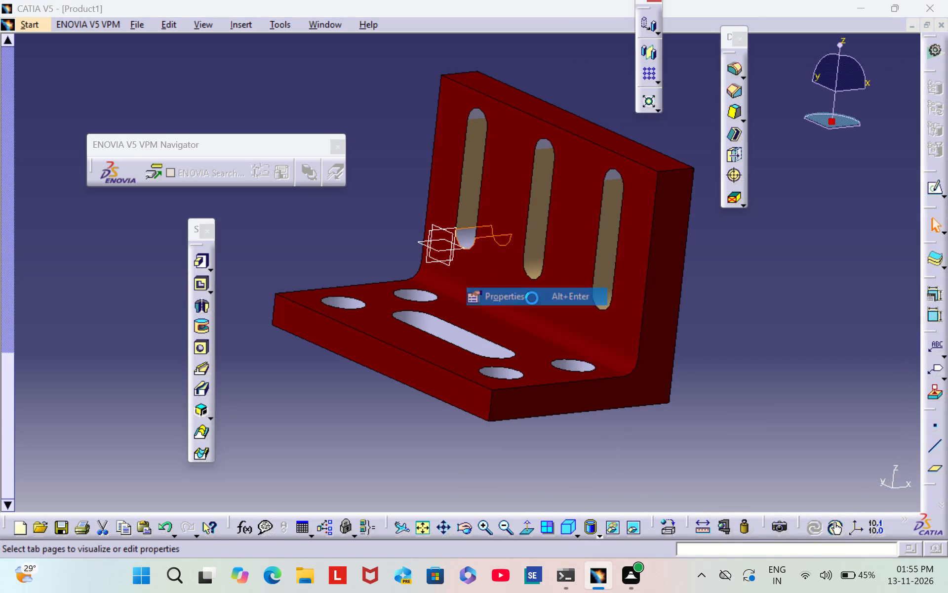
{"action": "left_click", "coordinate": [649, 148]}
{"action": "left_click", "coordinate": [650, 164]}
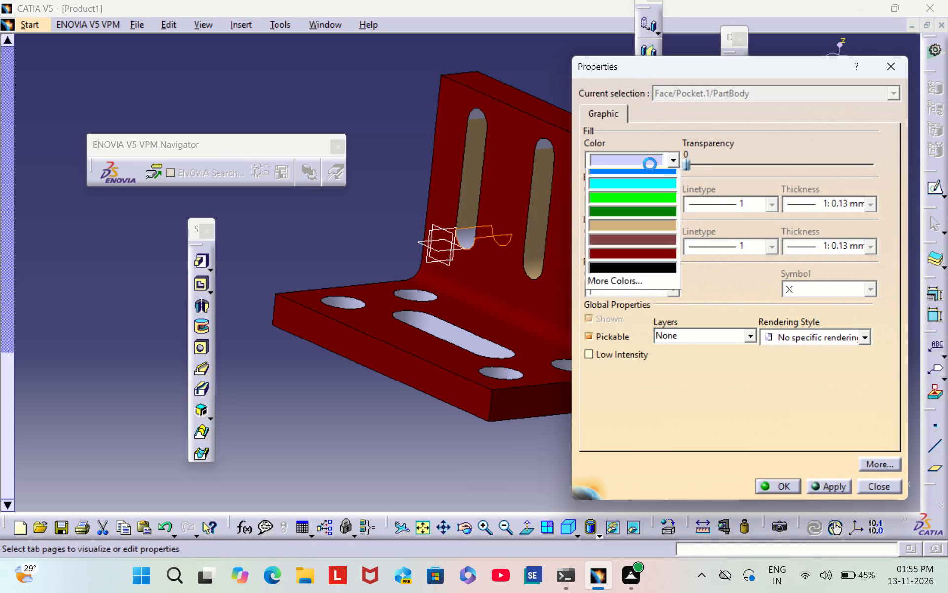
{"action": "left_click", "coordinate": [640, 354]}
{"action": "left_click", "coordinate": [777, 486]}
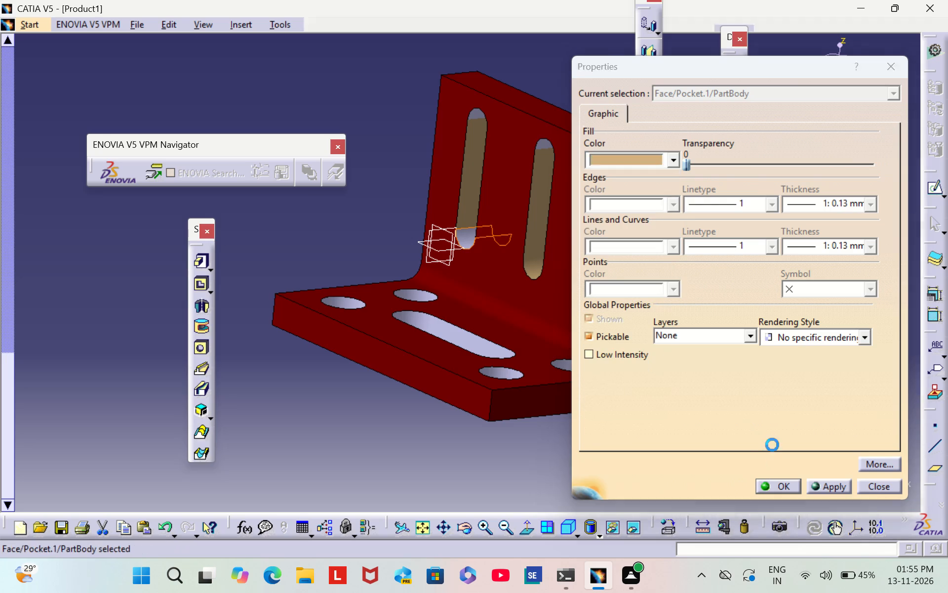
{"action": "left_click", "coordinate": [756, 417]}
Expand the specification tree down to PartBody's features and set the fill colour of Pocket.2, the base slot and holes, to tan.
{"action": "scroll", "coordinate": [33, 278], "scroll_direction": "up", "scroll_amount": 14}
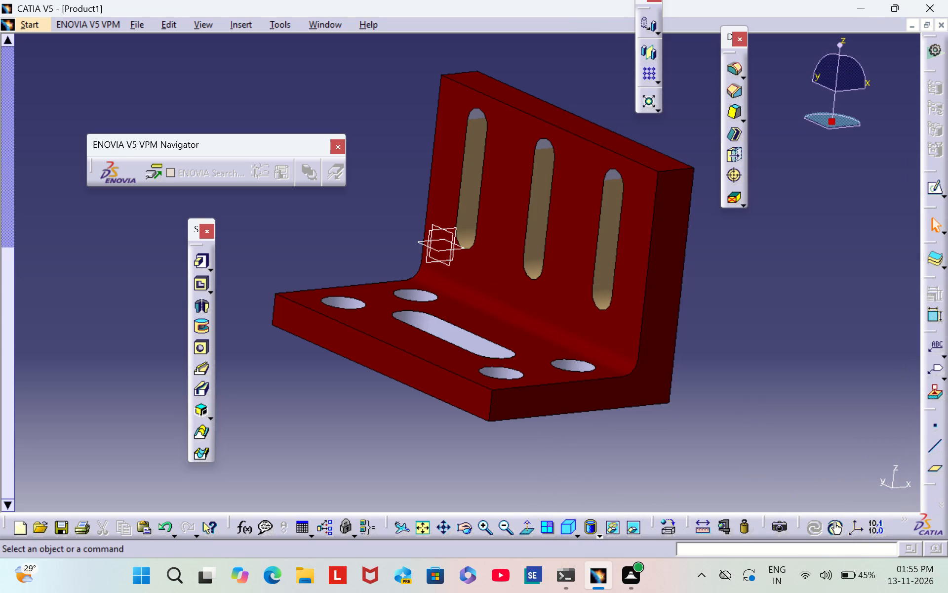
{"action": "scroll", "coordinate": [50, 264], "scroll_direction": "up", "scroll_amount": 7}
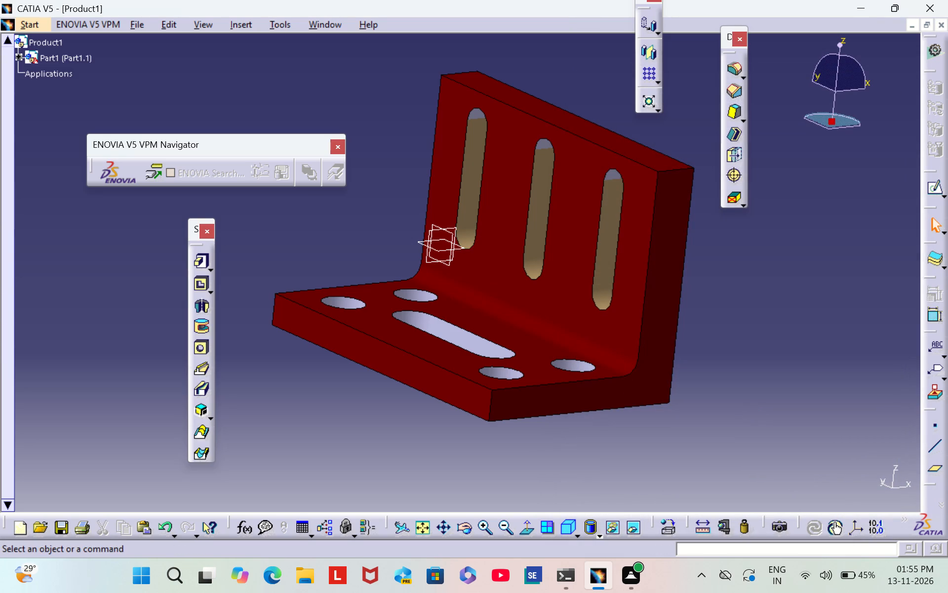
{"action": "left_click", "coordinate": [16, 58]}
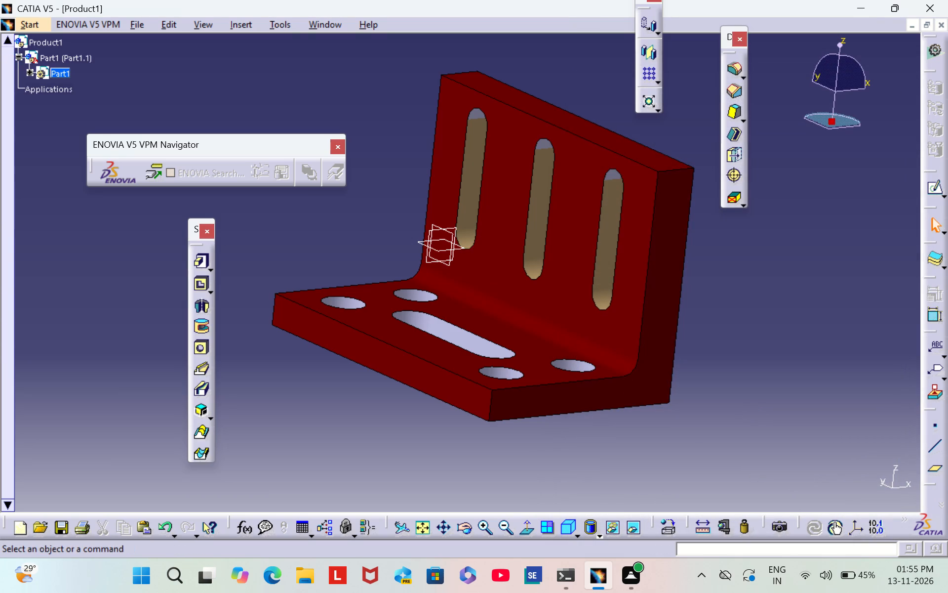
{"action": "left_click", "coordinate": [29, 72]}
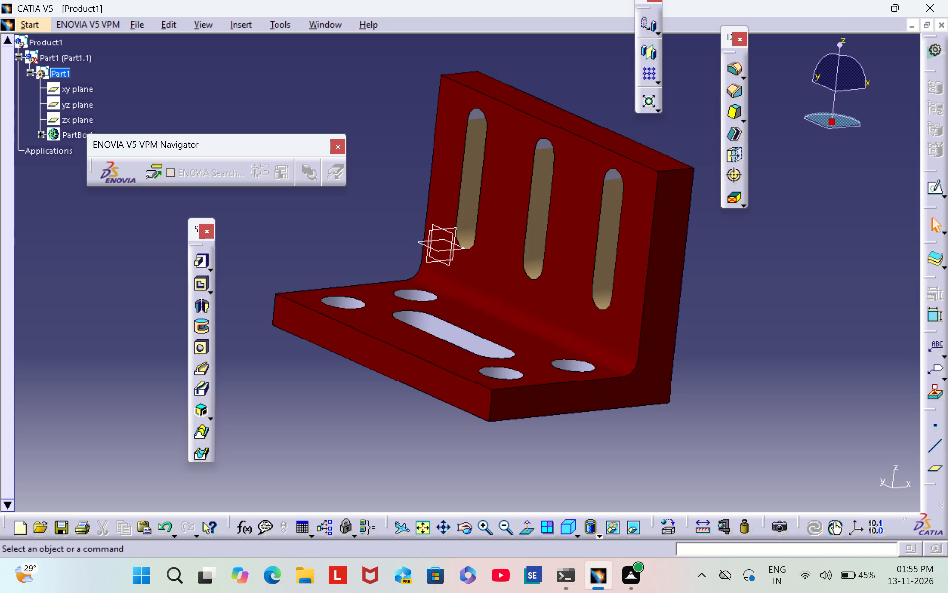
{"action": "left_click", "coordinate": [39, 133]}
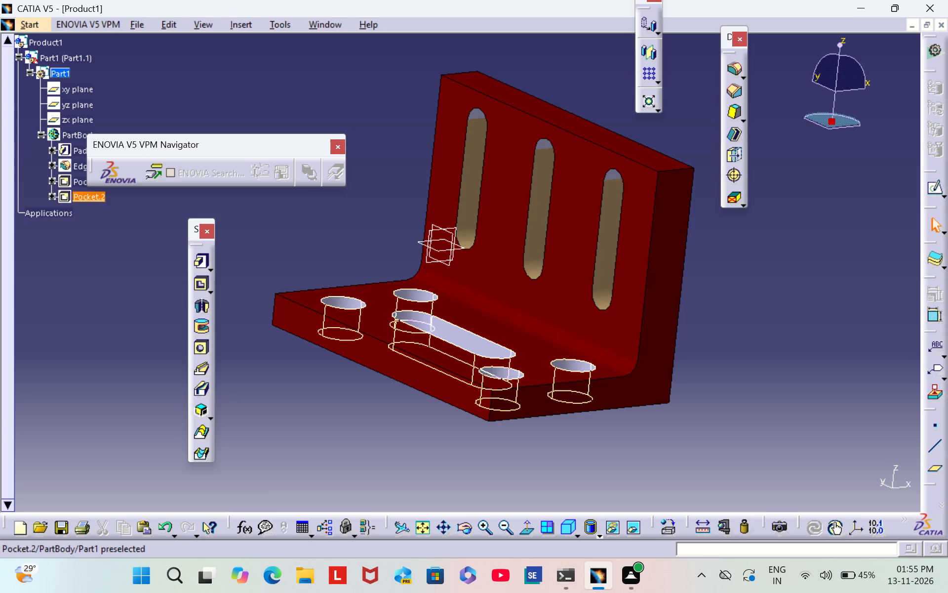
{"action": "right_click", "coordinate": [73, 195]}
{"action": "left_click", "coordinate": [139, 257]}
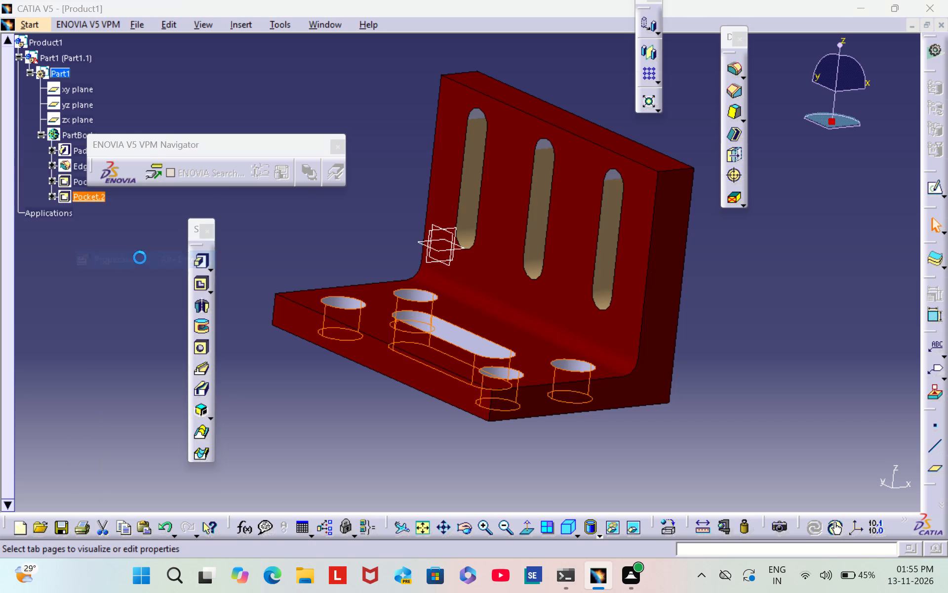
{"action": "left_click", "coordinate": [603, 162]}
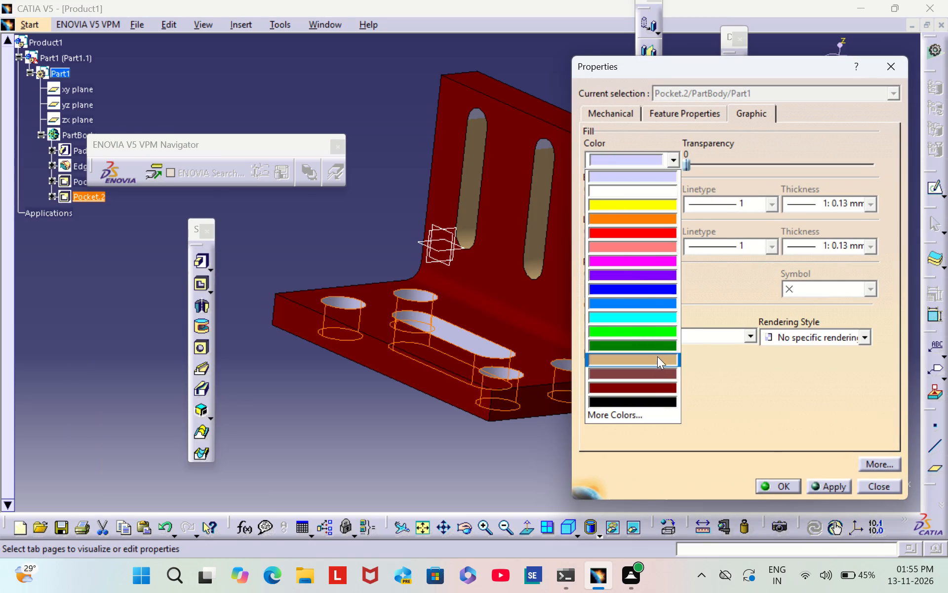
{"action": "left_click", "coordinate": [657, 355]}
{"action": "left_click", "coordinate": [782, 486]}
{"action": "left_click", "coordinate": [748, 346]}
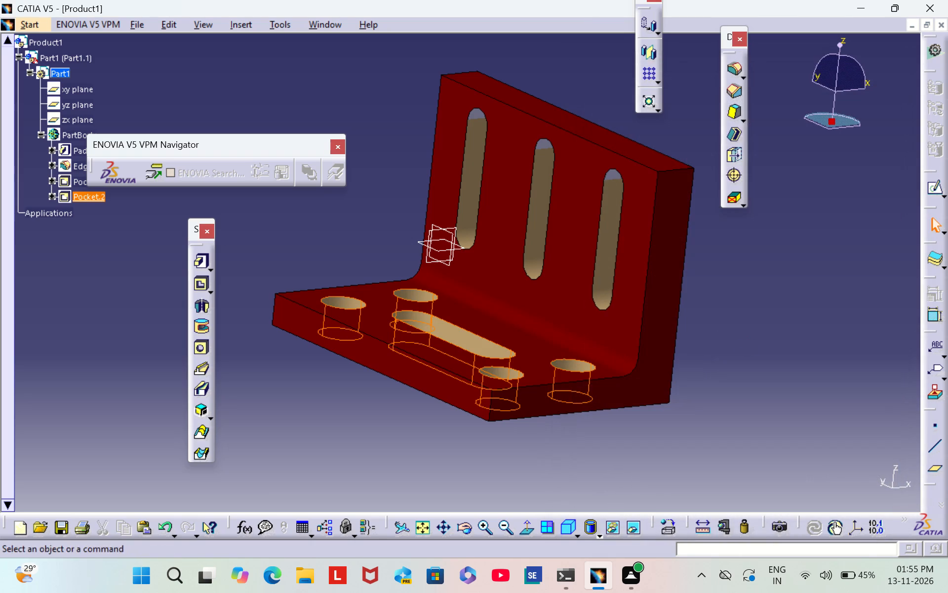
Set the fill colour of the whole Pocket.1 feature, the three wall slots, to tan.
{"action": "right_click", "coordinate": [77, 182]}
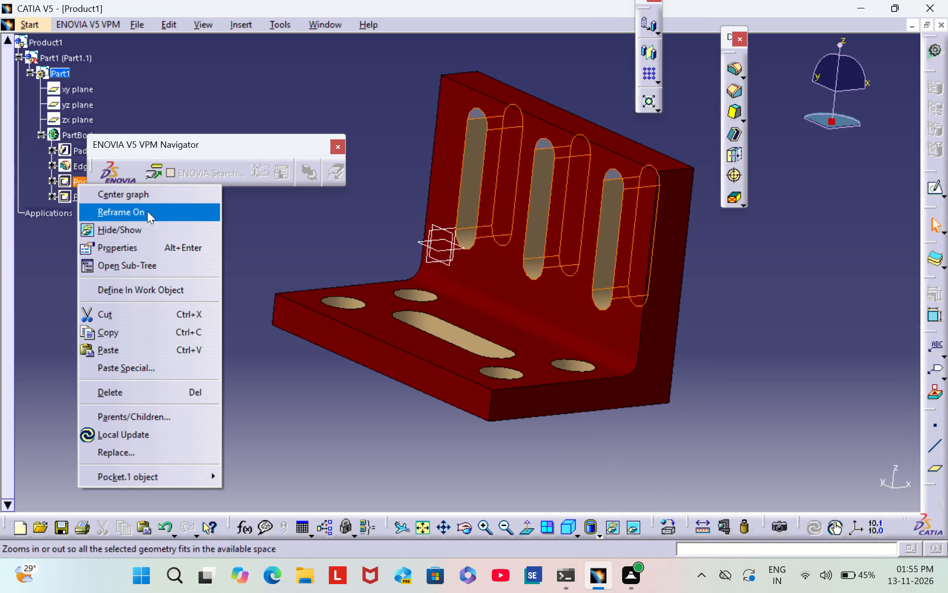
{"action": "left_click", "coordinate": [147, 246]}
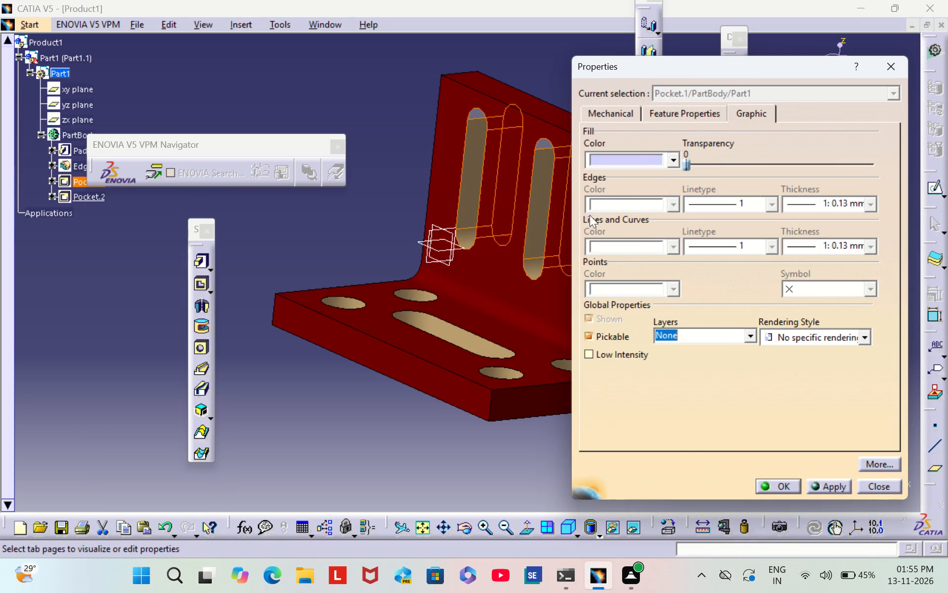
{"action": "left_click", "coordinate": [651, 156]}
{"action": "left_click", "coordinate": [641, 361]}
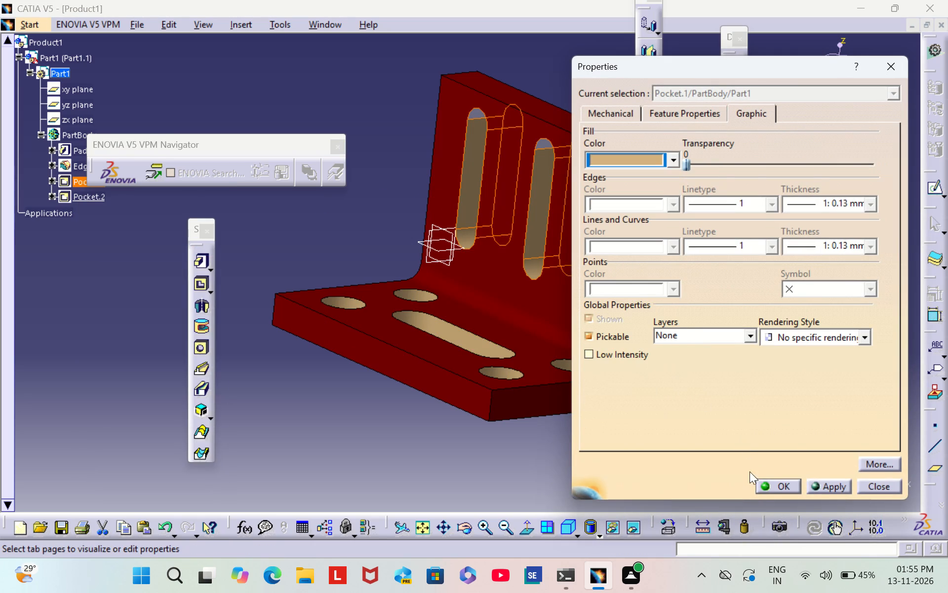
{"action": "left_click", "coordinate": [773, 485]}
{"action": "left_click", "coordinate": [746, 397]}
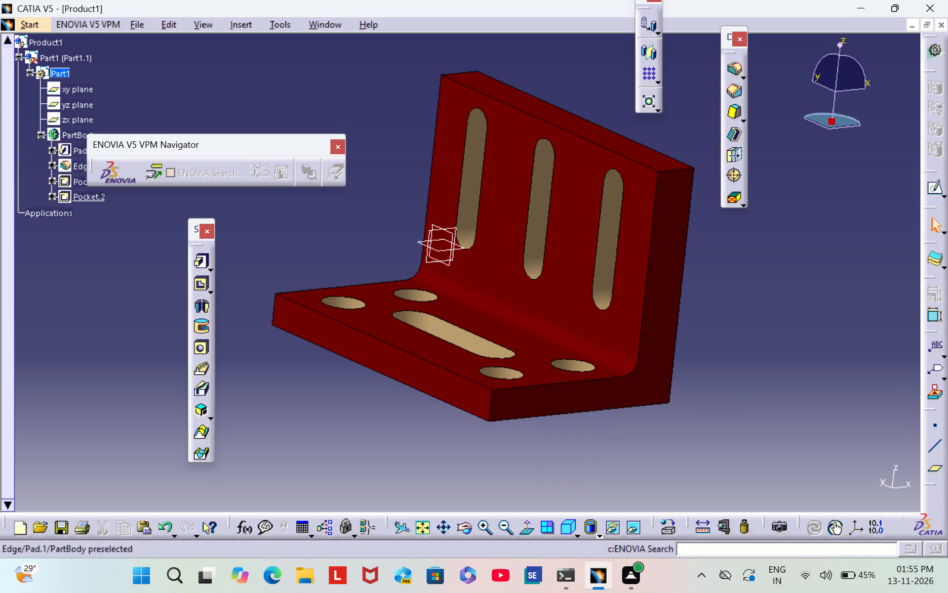
Save the part to the Desktop as a CATPart file named PART 4, accepting the update of its links.
{"action": "left_click", "coordinate": [60, 528]}
{"action": "key", "text": "BackSpace"}
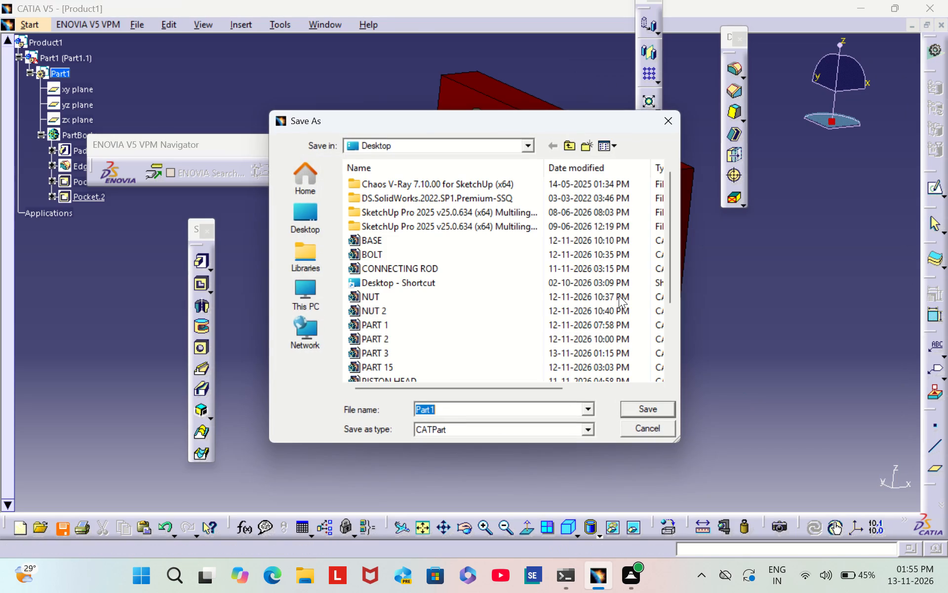
{"action": "type", "text": "PART"}
{"action": "key", "text": "space"}
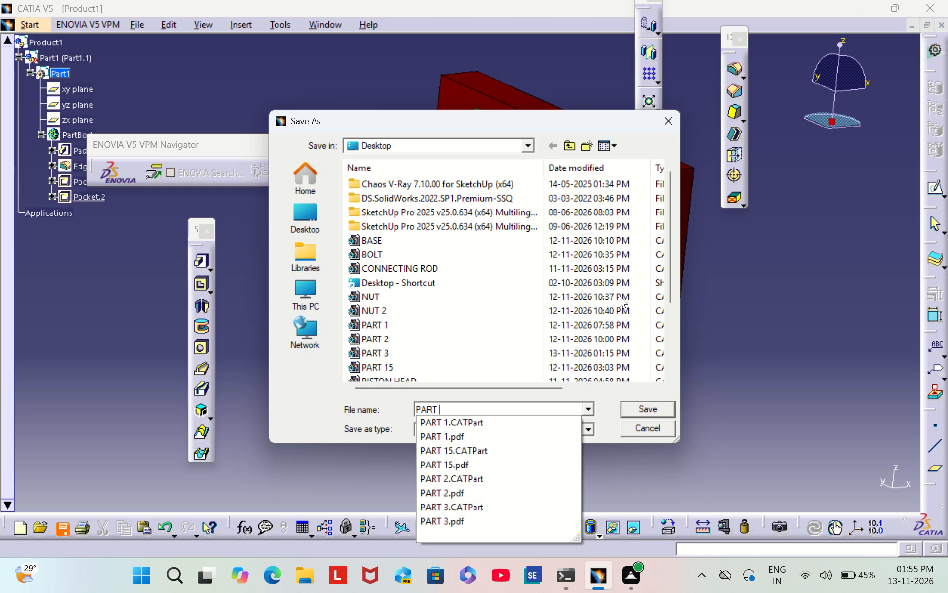
{"action": "type", "text": "4"}
{"action": "key", "text": "Return"}
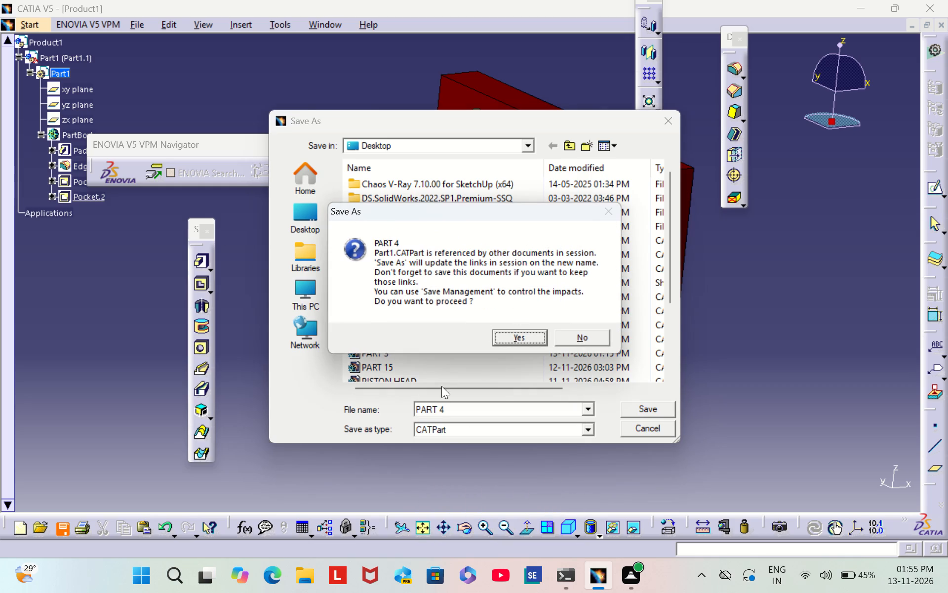
{"action": "left_click", "coordinate": [513, 337]}
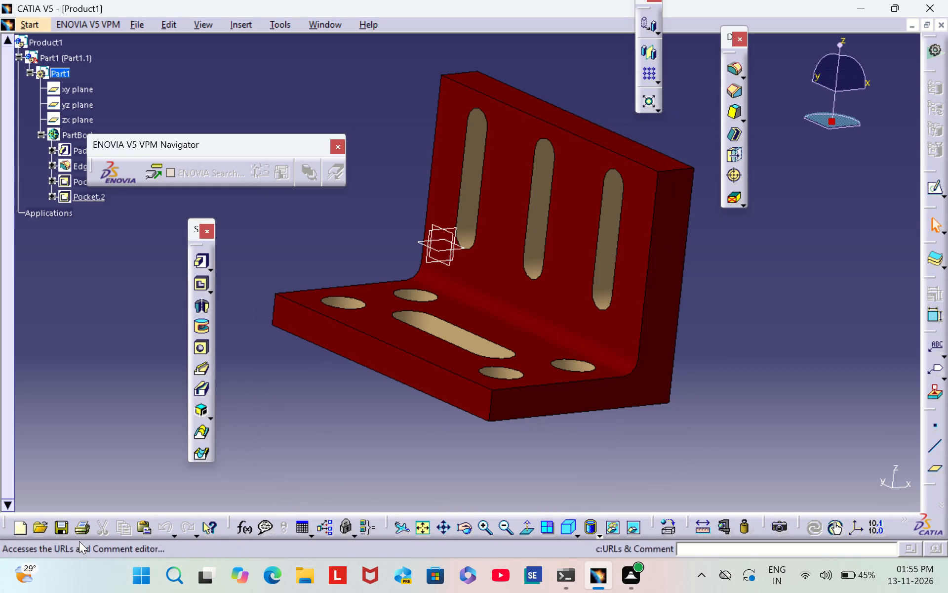
Print the coloured bracket view to a PDF document named PART 4 on the Desktop.
{"action": "left_click", "coordinate": [80, 534]}
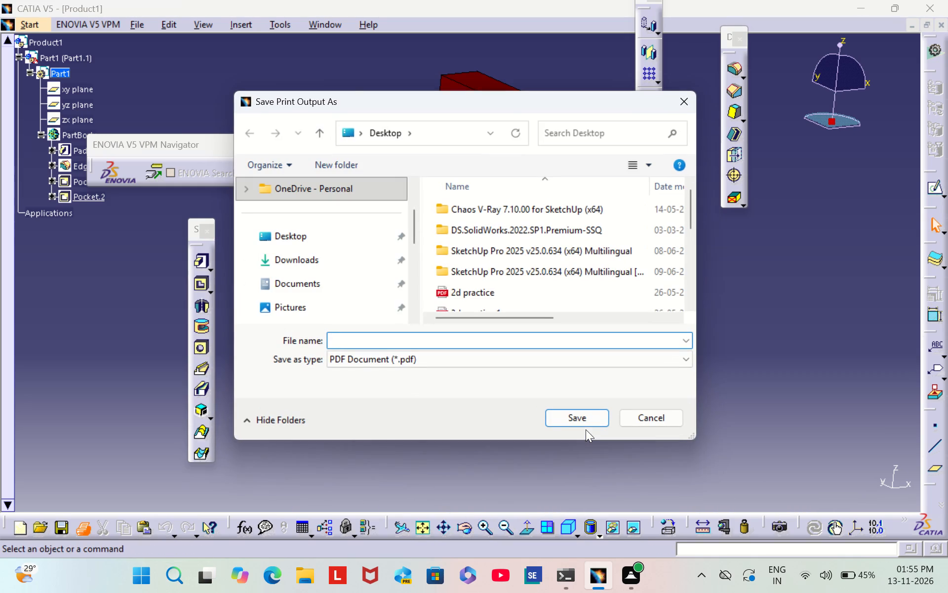
{"action": "type", "text": "PART"}
{"action": "key", "text": "space"}
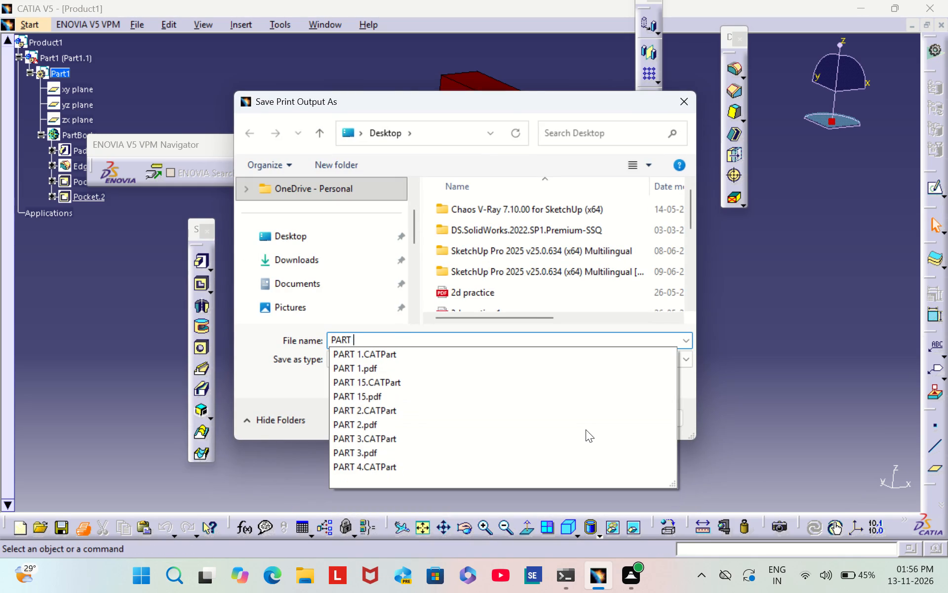
{"action": "key", "text": "4"}
{"action": "left_click", "coordinate": [579, 418]}
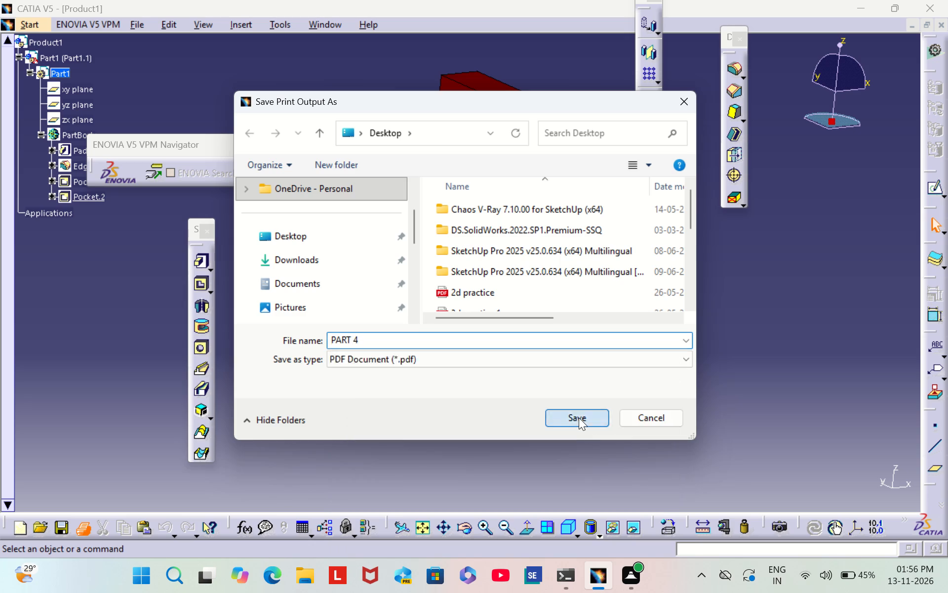